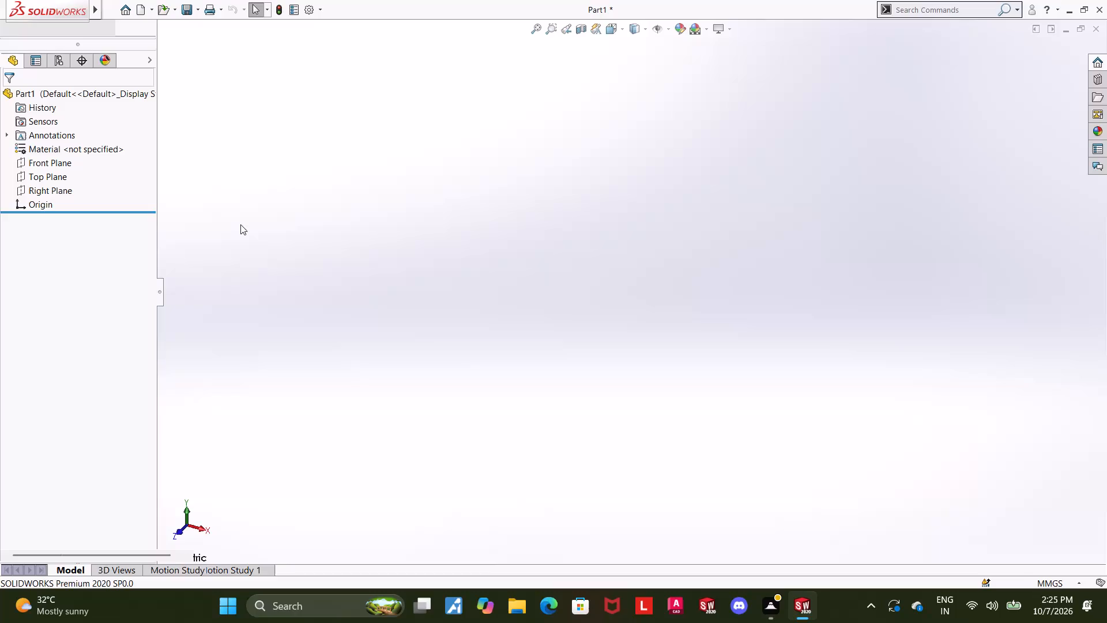
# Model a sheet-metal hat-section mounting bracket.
# Sketch a stepped line profile on the Front Plane from the origin: about 36 mm horizontal, about 45 mm down, and a horizontal foot outward.
pyautogui.click(162, 76)
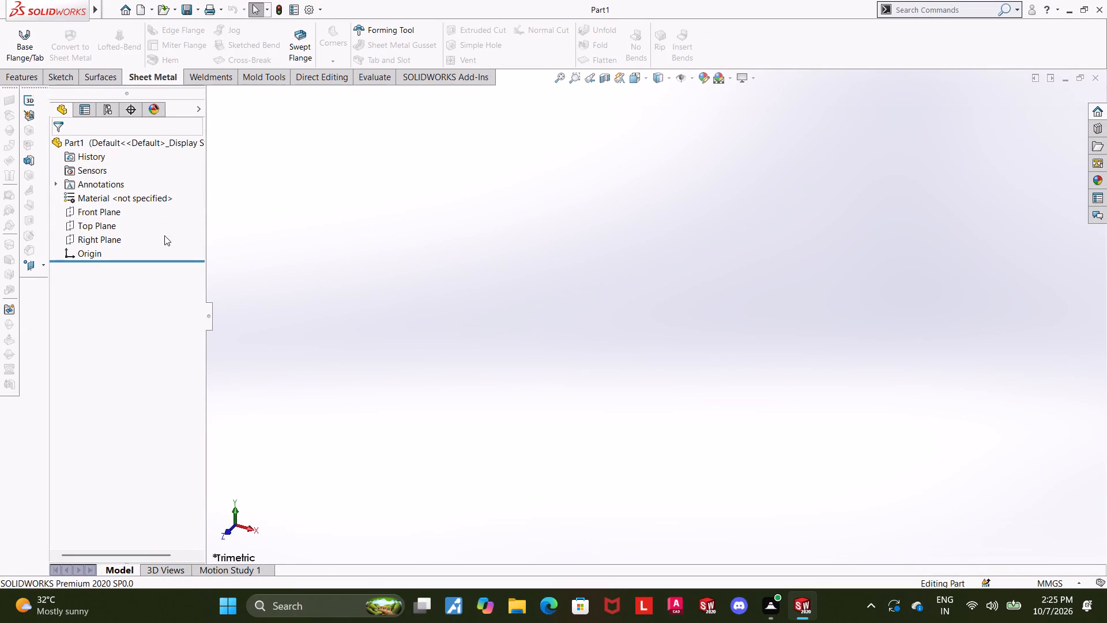
pyautogui.click(93, 207)
pyautogui.click(100, 190)
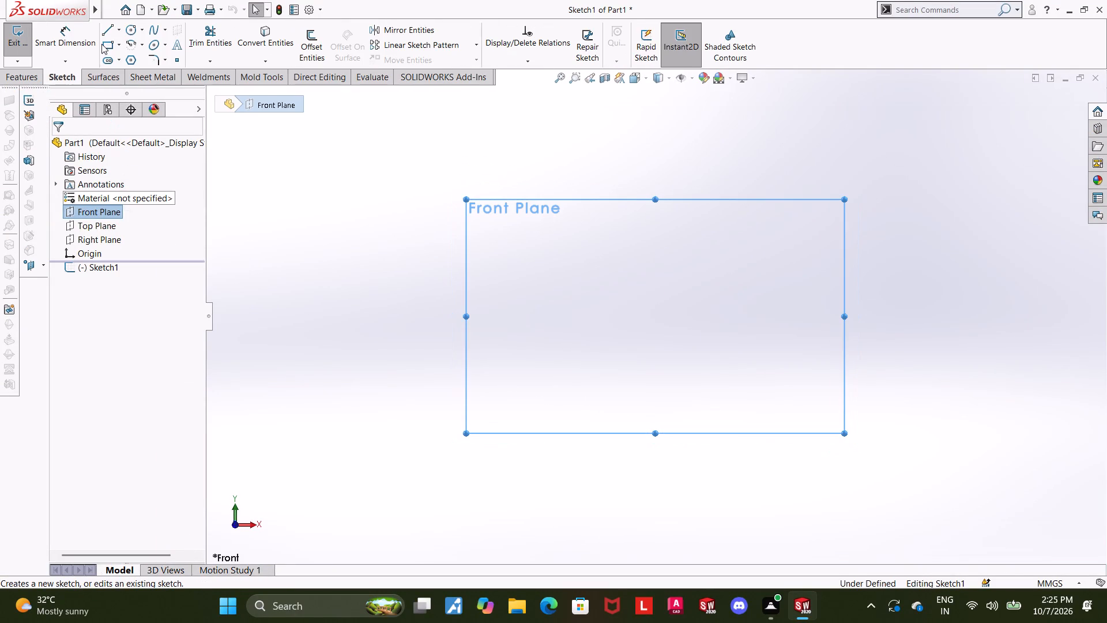
pyautogui.click(109, 29)
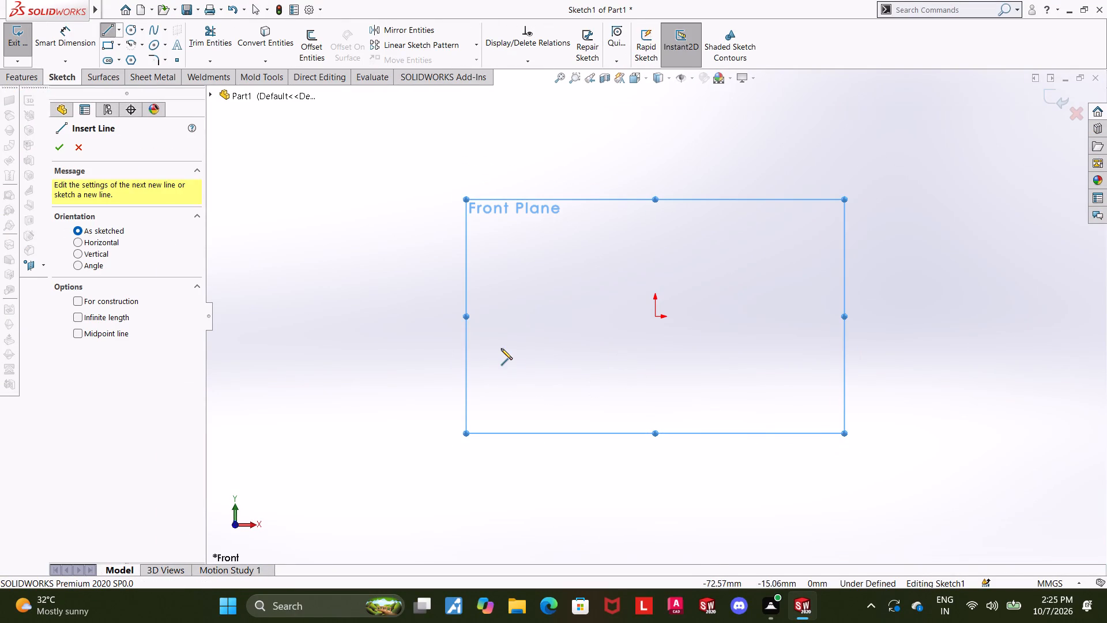
pyautogui.click(655, 314)
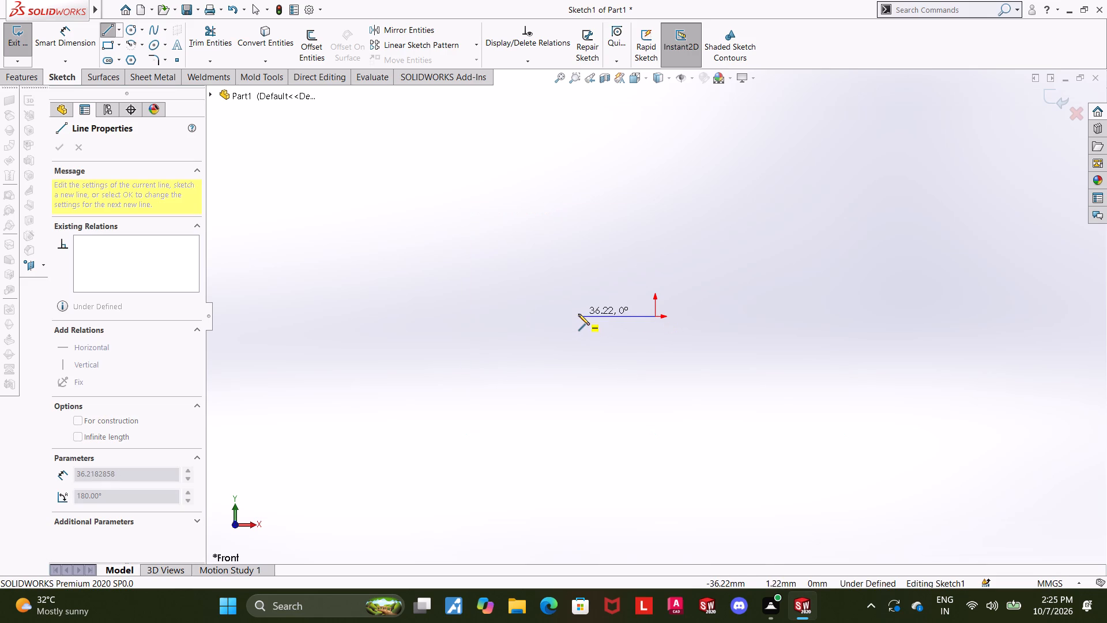
pyautogui.click(578, 314)
pyautogui.click(581, 412)
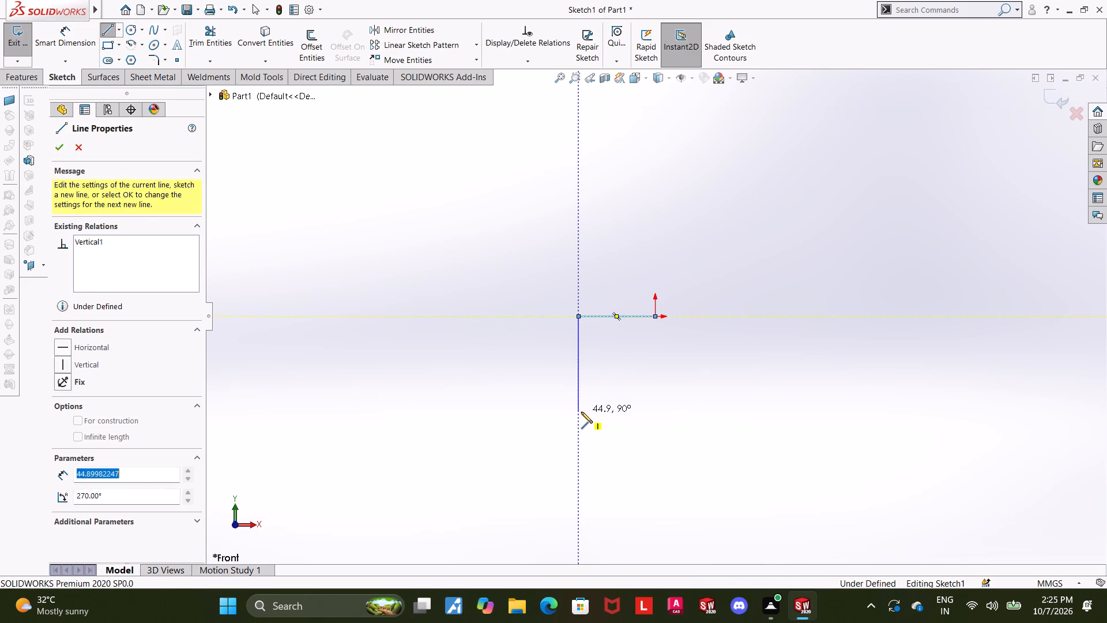
pyautogui.click(436, 410)
pyautogui.press('Escape')
pyautogui.press('Escape')
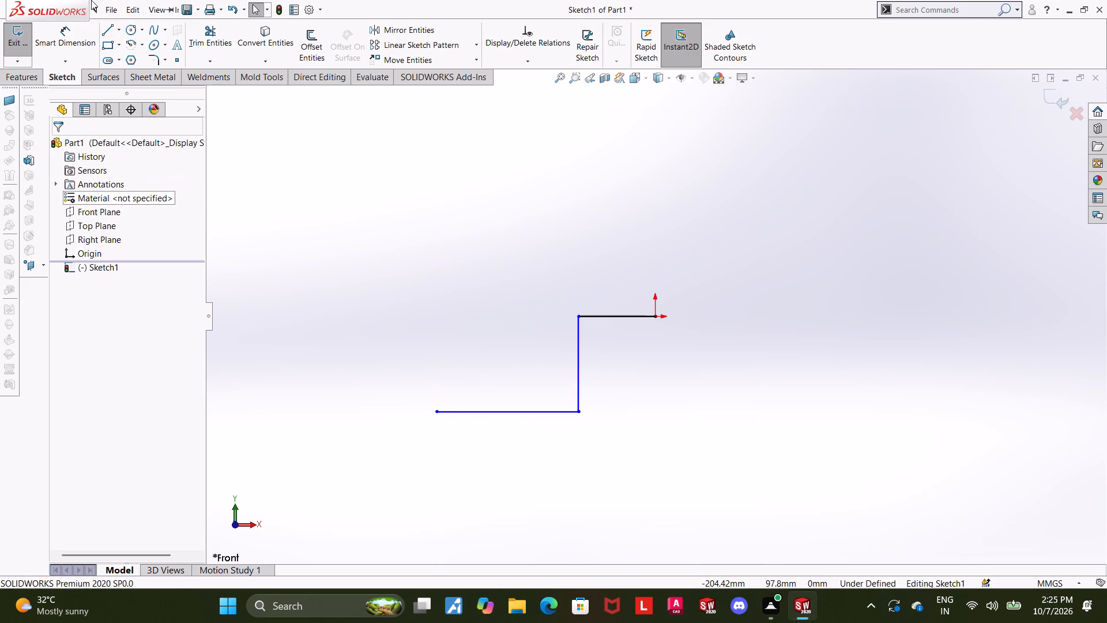
# Dimension the vertical distance between the profile's upper and lower horizontal lines as 40 mm.
pyautogui.click(80, 27)
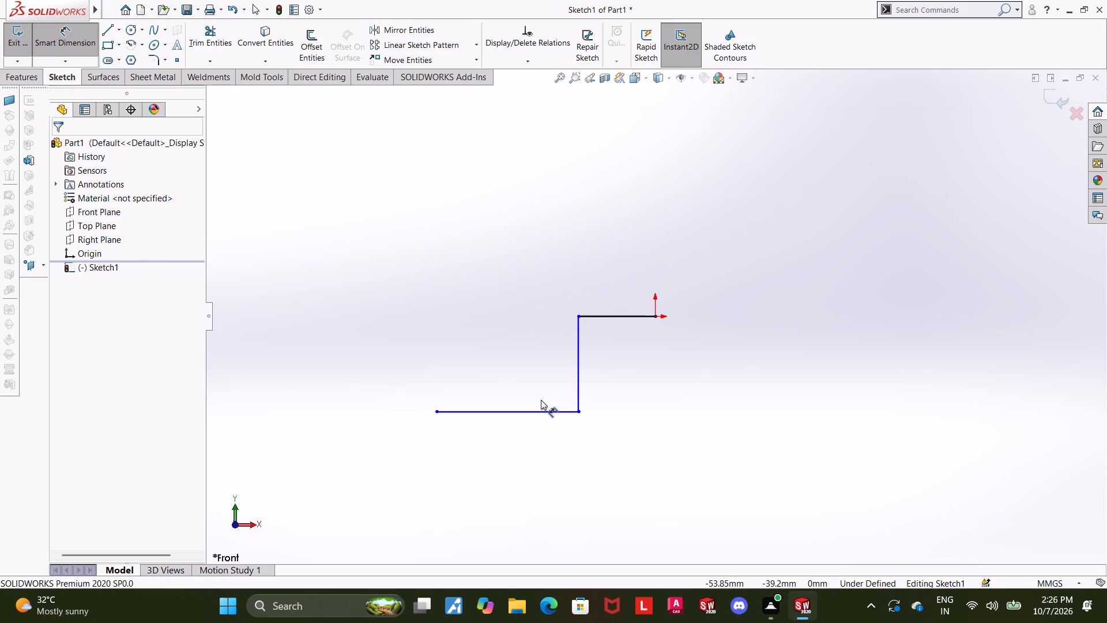
pyautogui.click(490, 410)
pyautogui.click(609, 318)
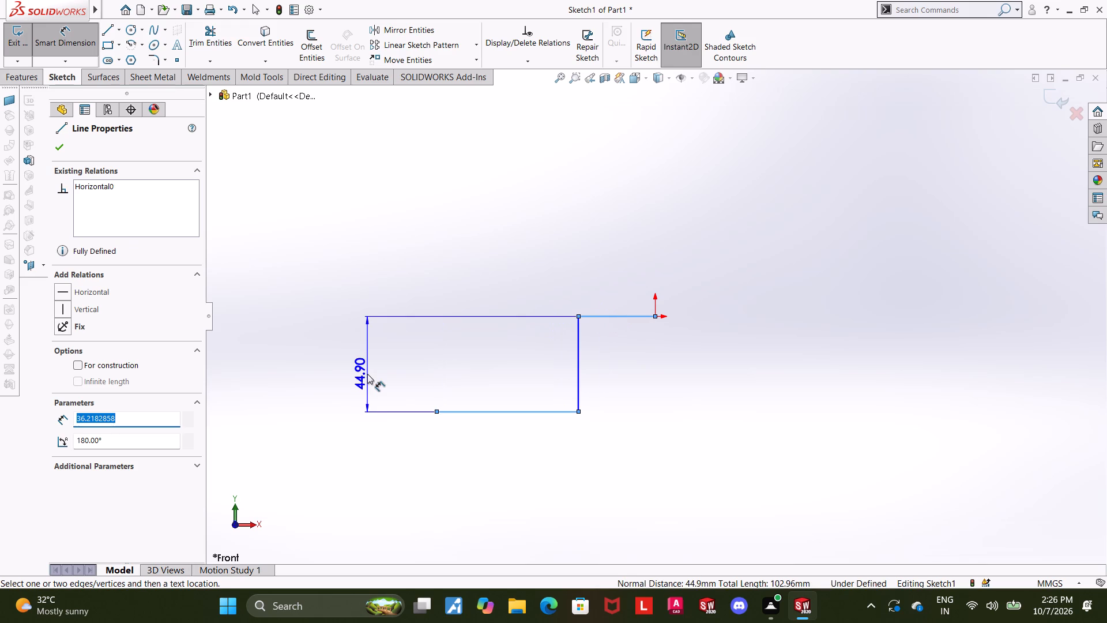
pyautogui.click(367, 374)
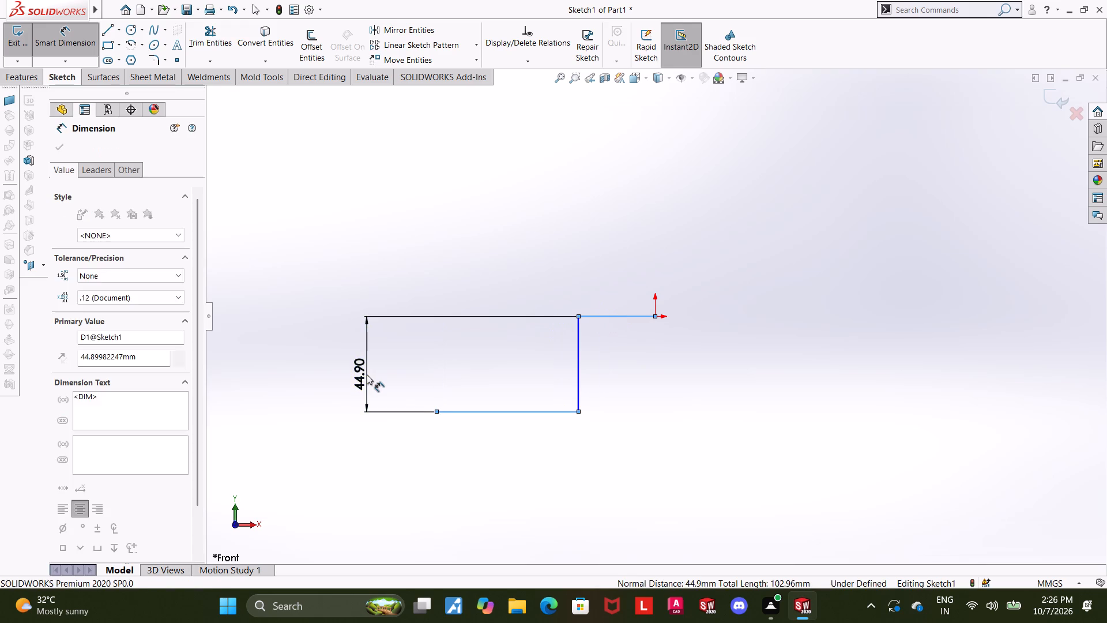
pyautogui.write('40')
pyautogui.press('Return')
pyautogui.press('Escape')
pyautogui.press('Escape')
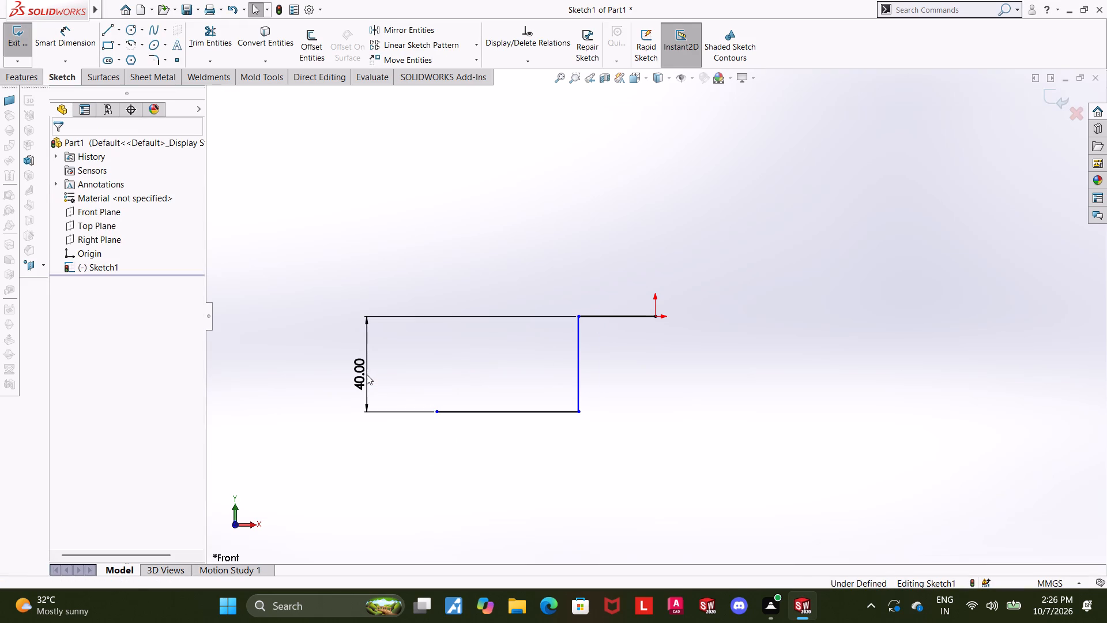
# Dimension the horizontal distance from the vertical line to the origin as 33 mm.
pyautogui.click(86, 42)
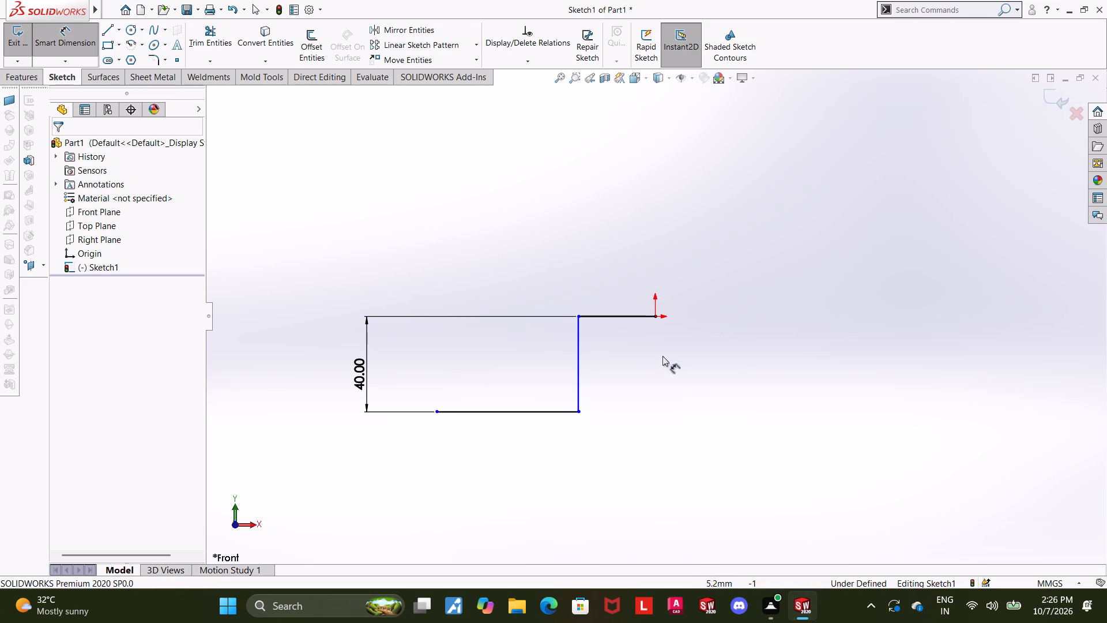
pyautogui.click(581, 373)
pyautogui.click(655, 319)
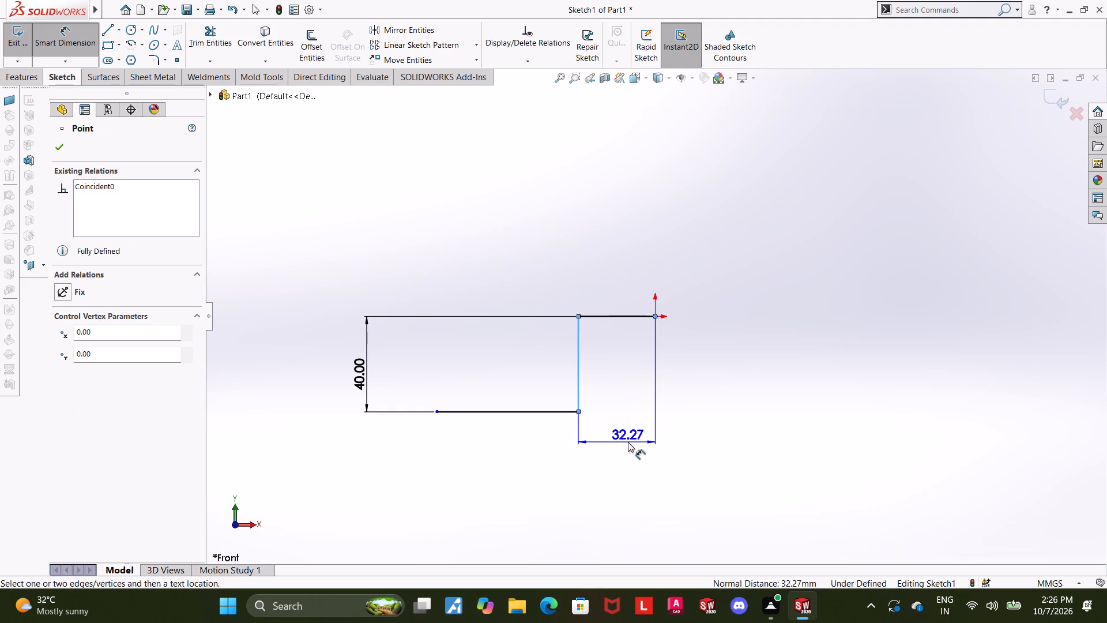
pyautogui.click(628, 442)
pyautogui.write('33')
pyautogui.press('Return')
pyautogui.press('Escape')
pyautogui.press('Escape')
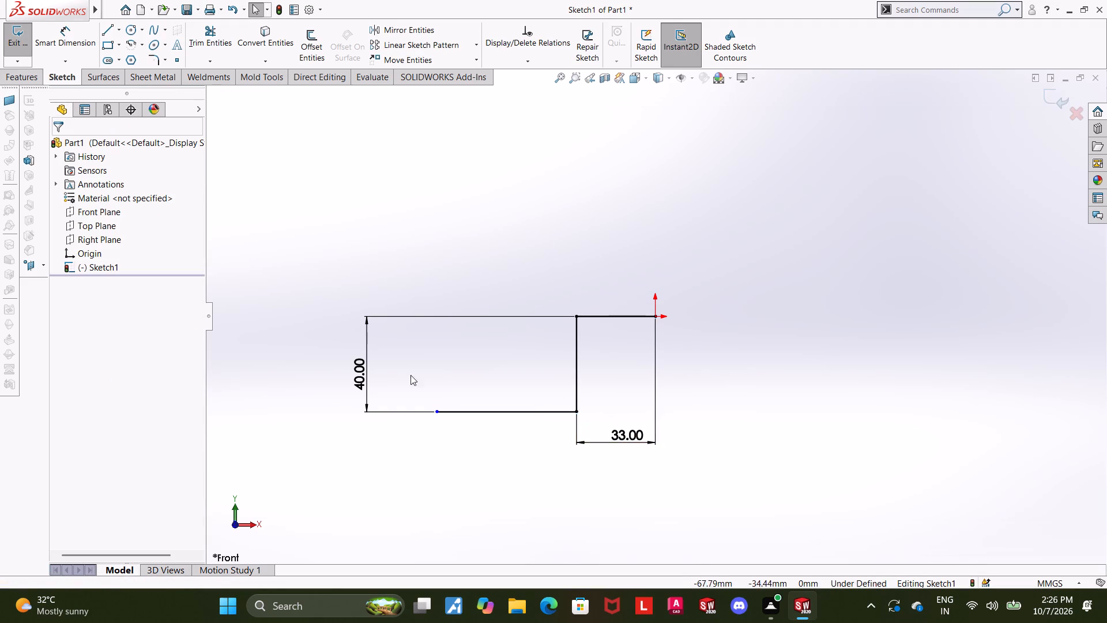
# Dimension the horizontal distance from the foot's outer endpoint to the origin as 50 mm.
pyautogui.click(71, 37)
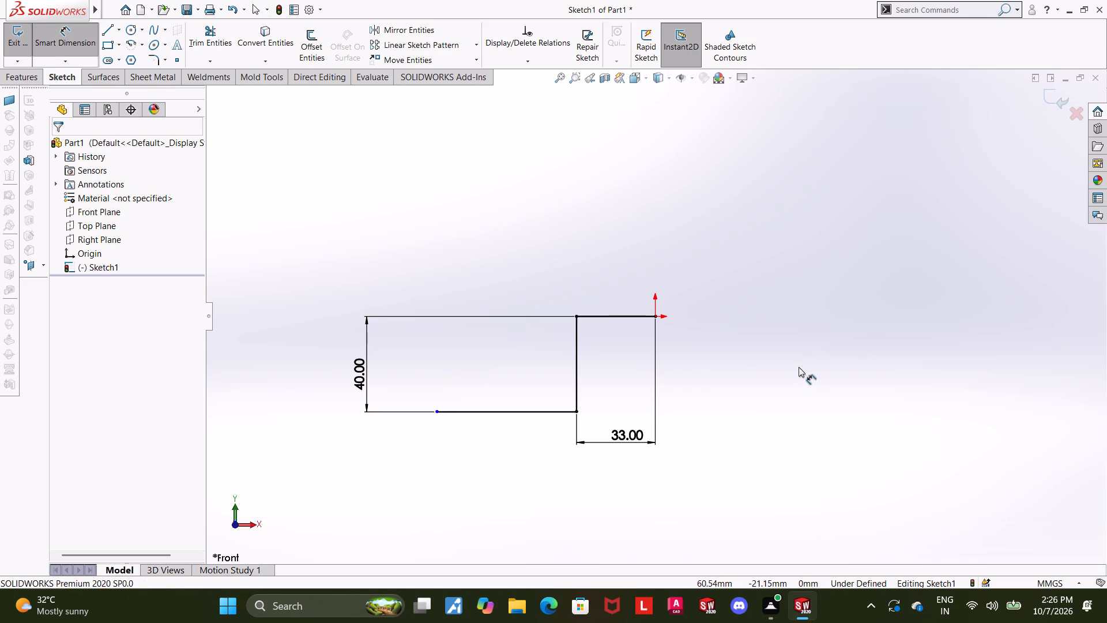
pyautogui.click(438, 411)
pyautogui.click(654, 315)
pyautogui.click(609, 481)
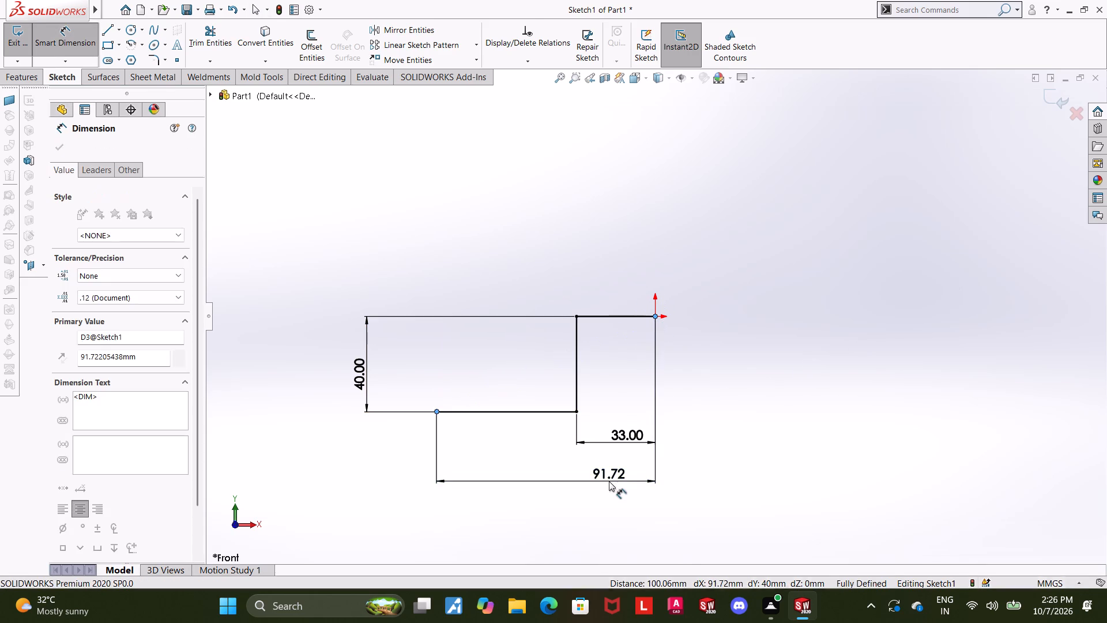
pyautogui.write('50')
pyautogui.press('Return')
pyautogui.press('Escape')
pyautogui.press('Escape')
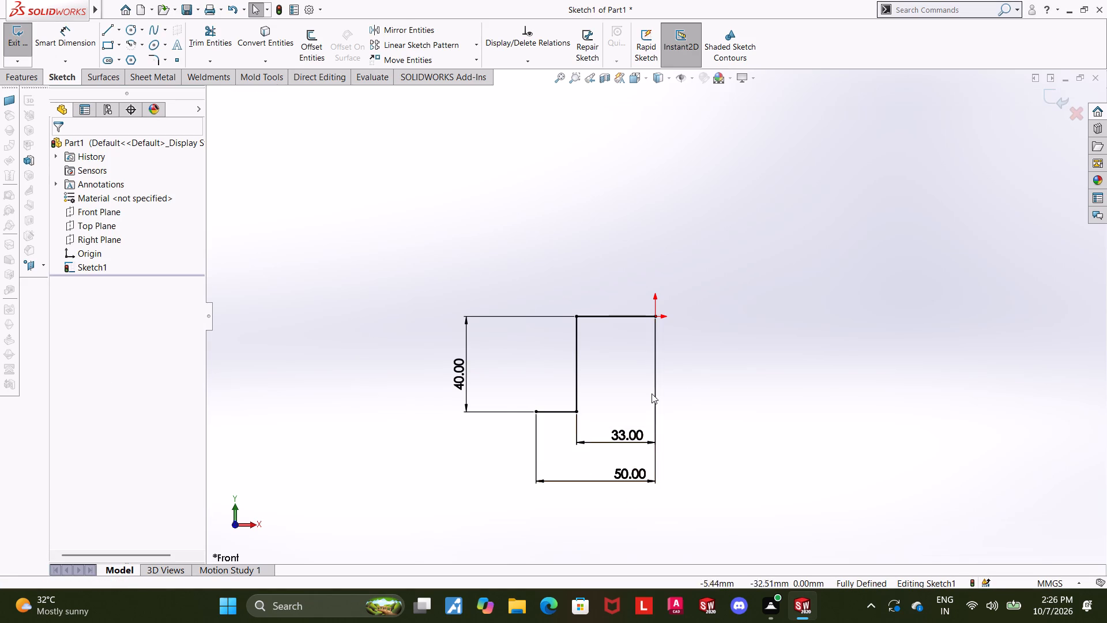
# Draw a vertical centerline upward from the origin.
pyautogui.scroll(-1, 701, 386)
pyautogui.scroll(-1, 600, 387)
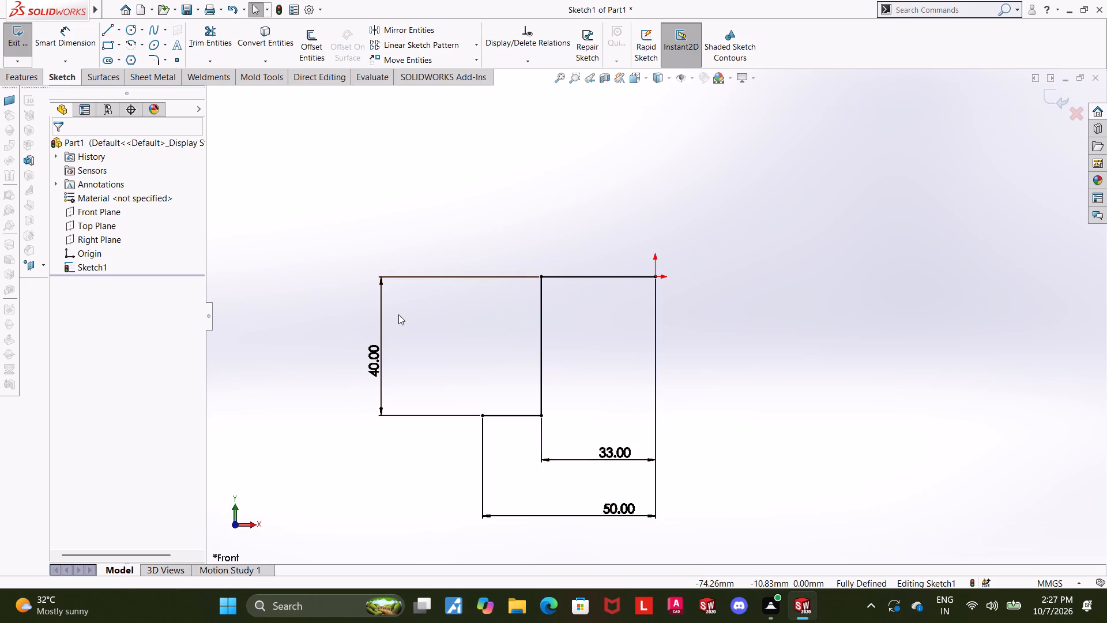
pyautogui.press('Escape')
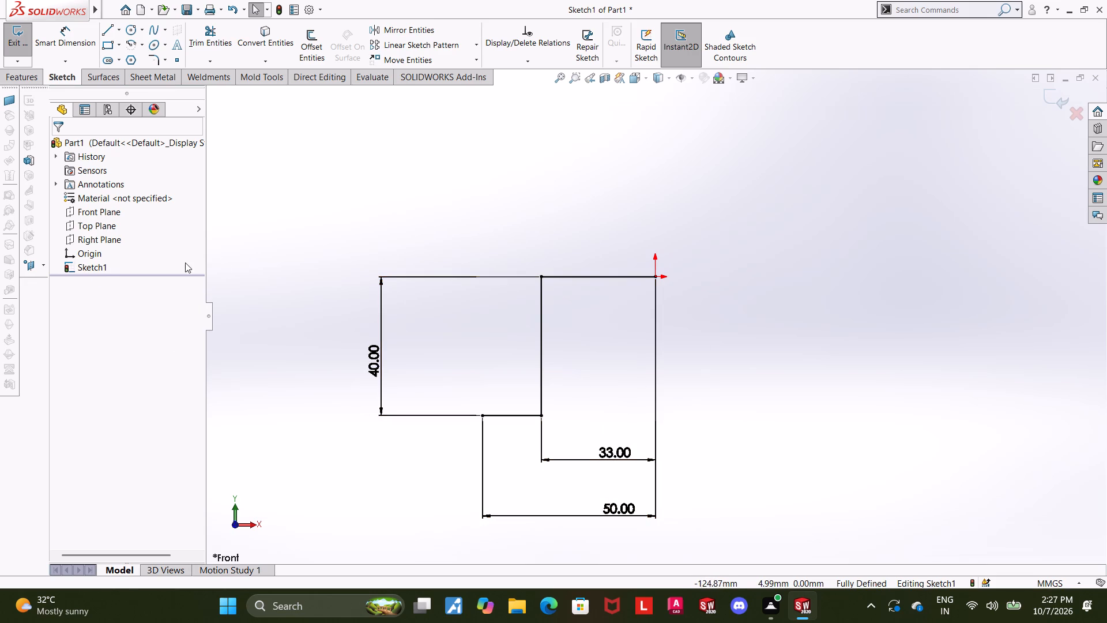
pyautogui.click(120, 31)
pyautogui.click(118, 55)
pyautogui.click(658, 276)
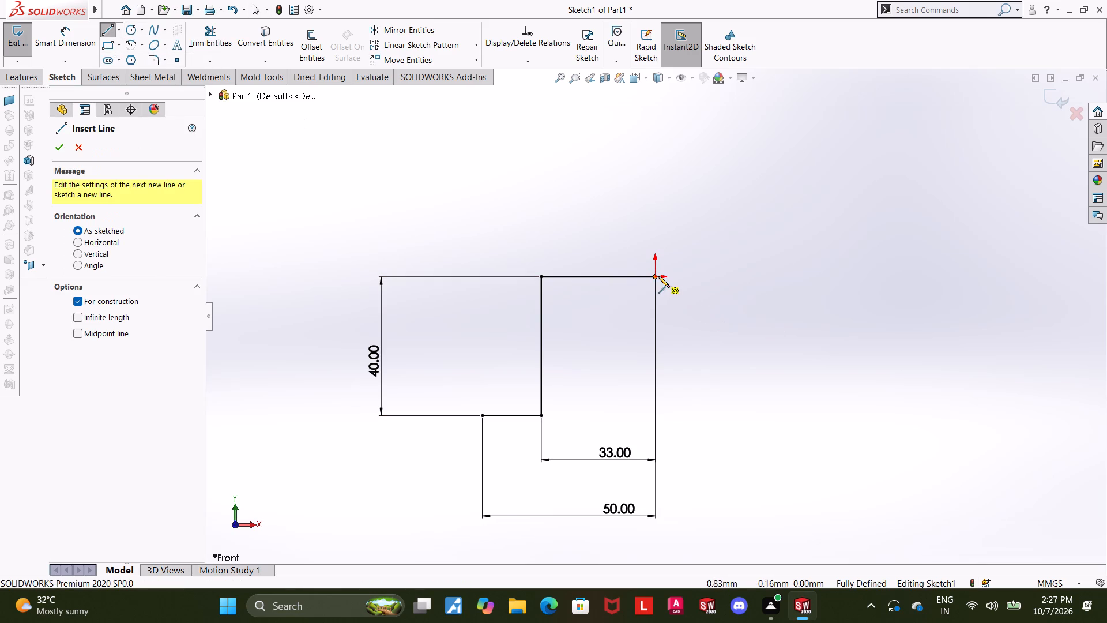
pyautogui.click(657, 155)
pyautogui.press('Escape')
pyautogui.press('Escape')
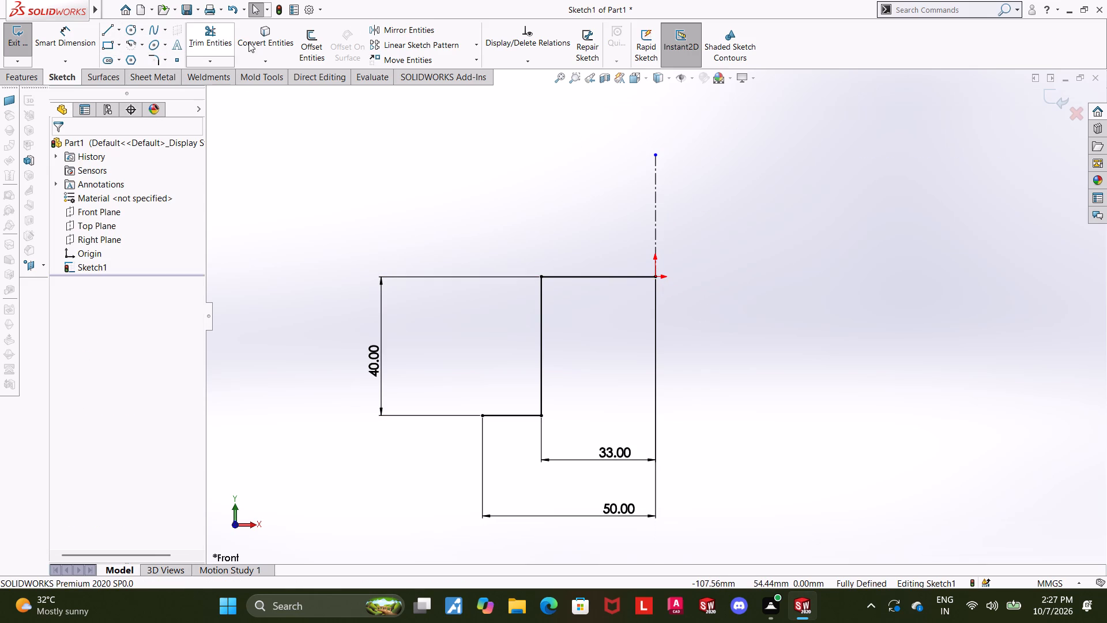
# Mirror the three profile lines about the vertical centerline, keeping the originals.
pyautogui.click(402, 24)
pyautogui.moveTo(615, 239); pyautogui.dragTo(515, 452)
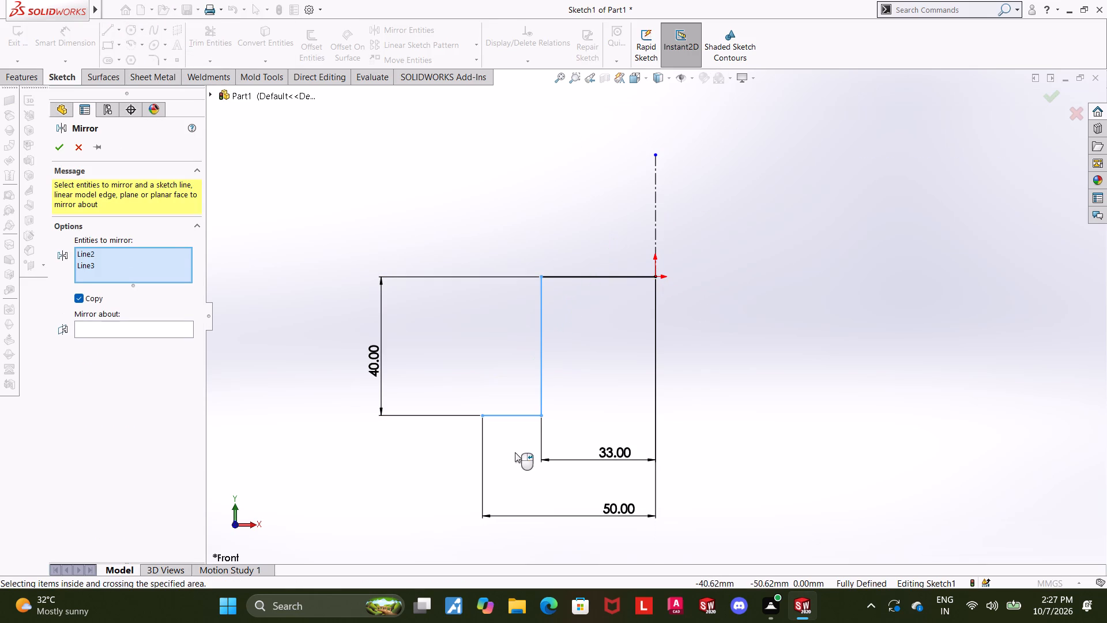
pyautogui.click(619, 275)
pyautogui.click(119, 333)
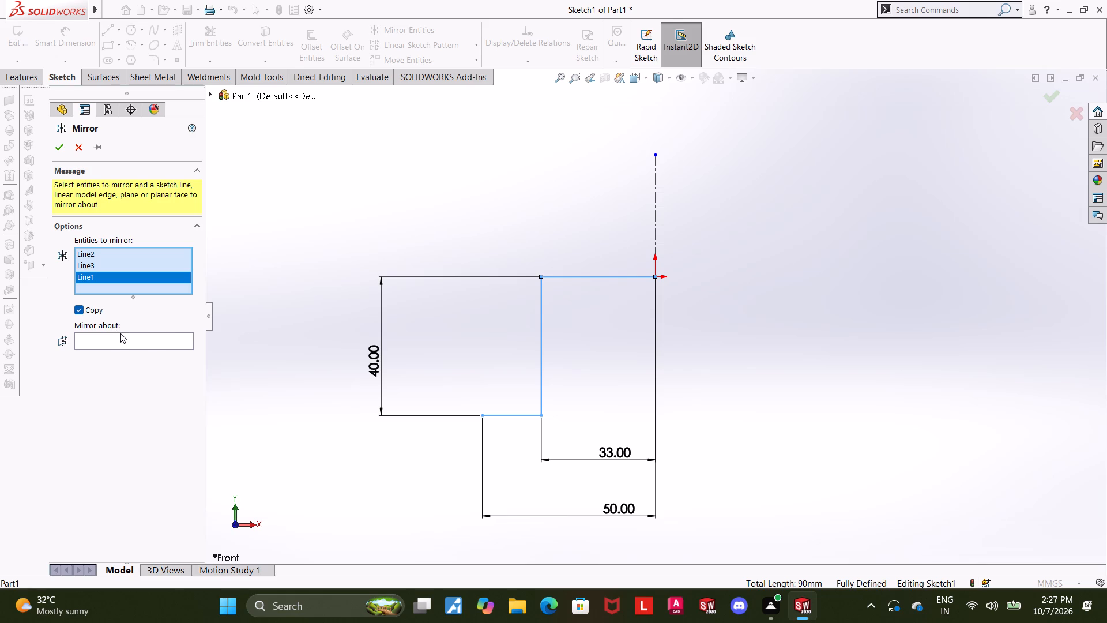
pyautogui.click(136, 335)
pyautogui.click(651, 211)
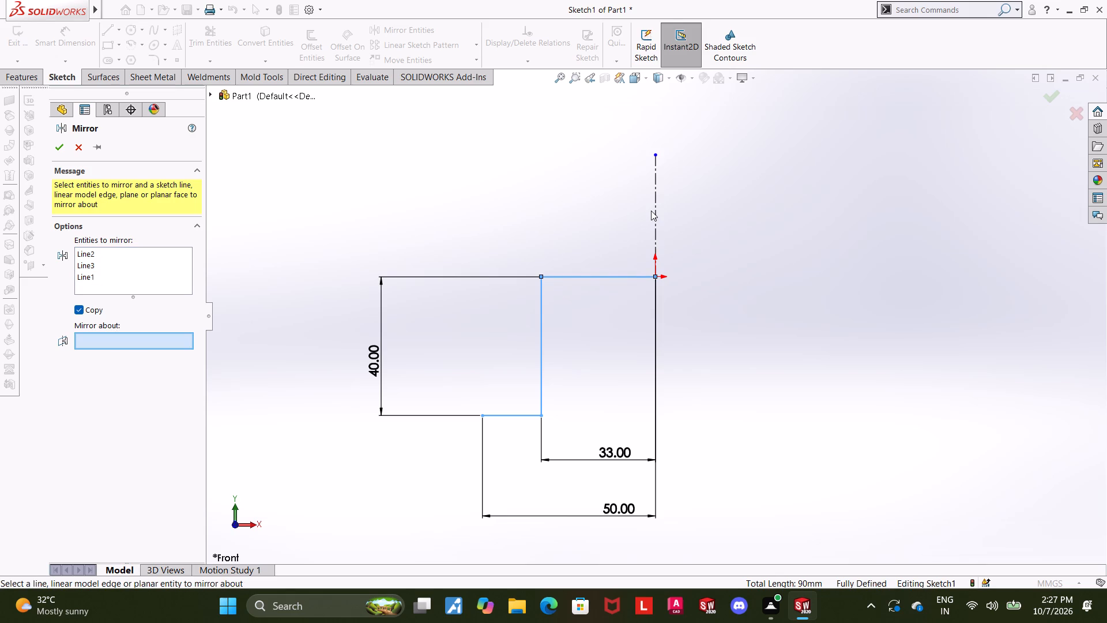
pyautogui.click(656, 211)
pyautogui.click(55, 147)
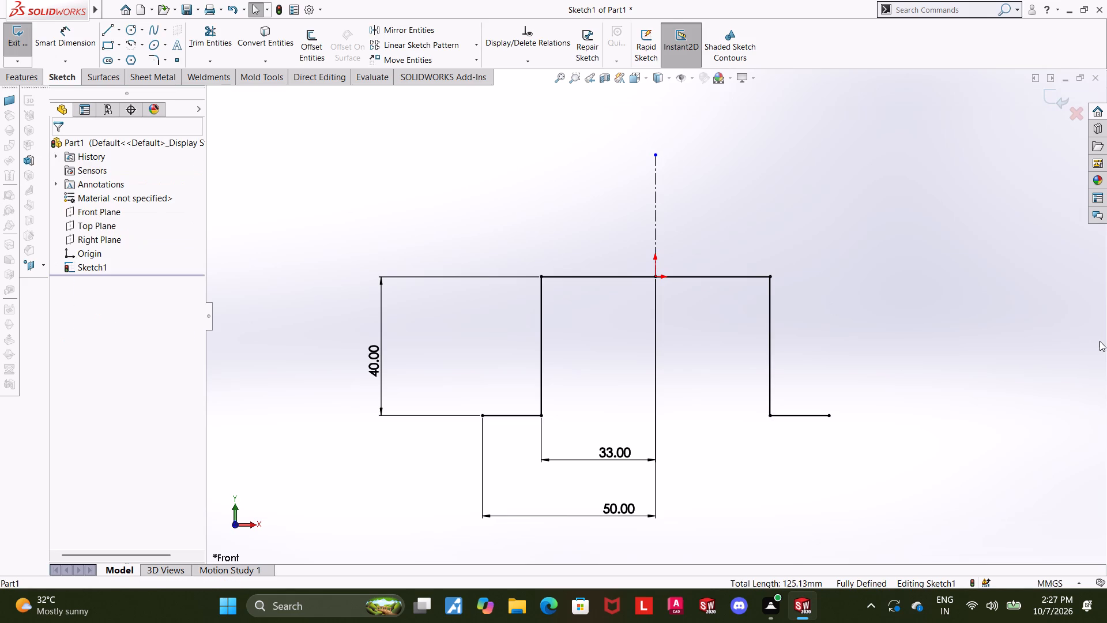
pyautogui.click(1100, 341)
pyautogui.press('Escape')
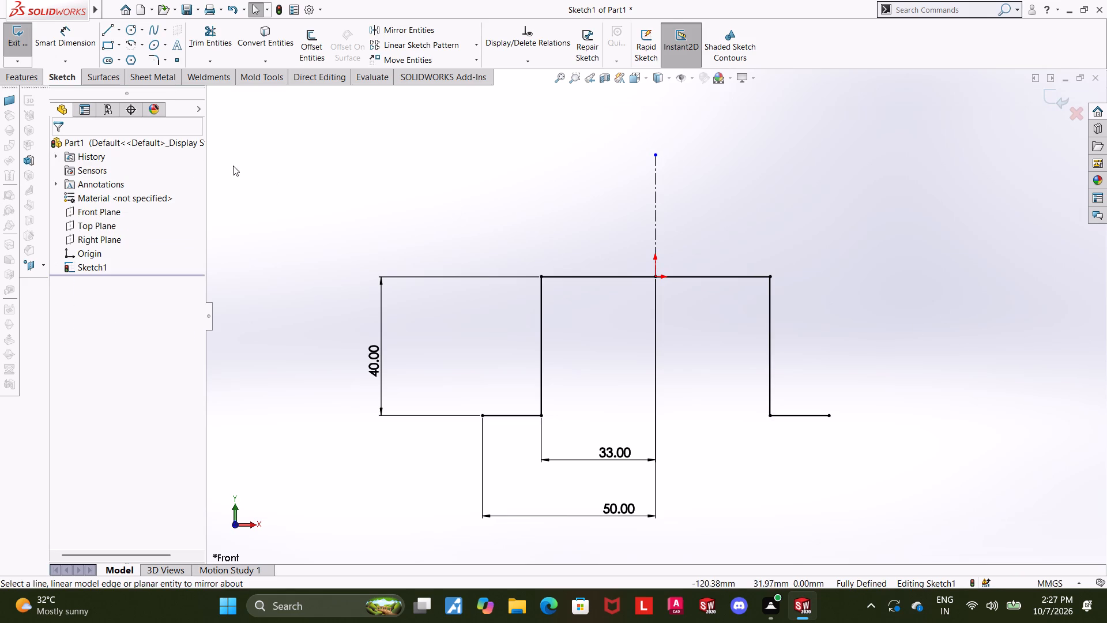
# Exit the sketch and start a Base Flange from it with 6 mm thickness and 3 mm bend radius.
pyautogui.click(68, 45)
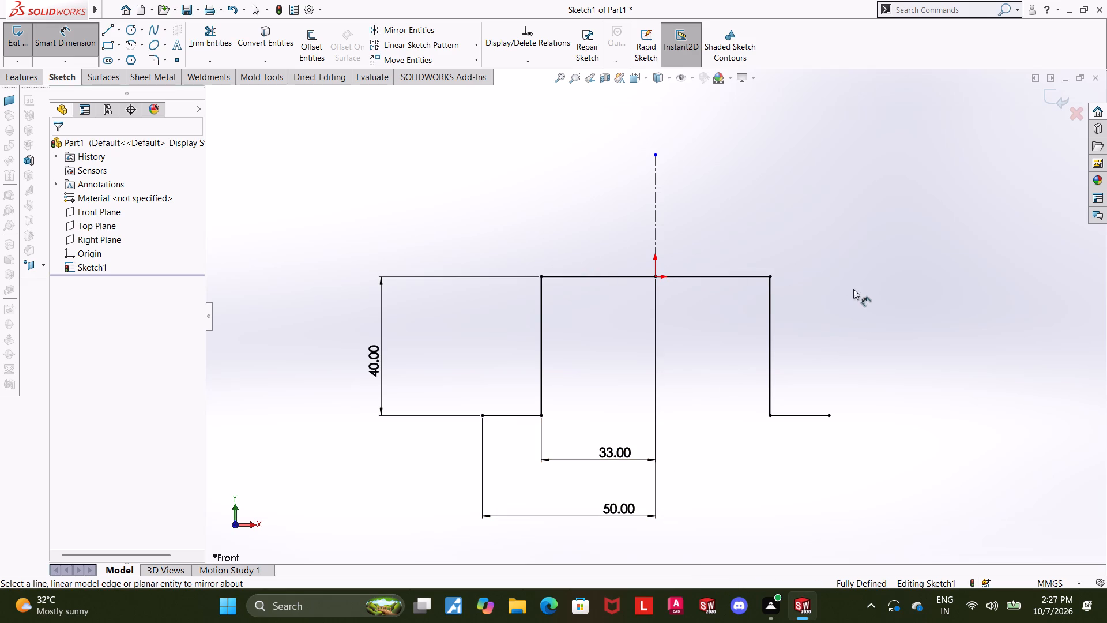
pyautogui.scroll(1, 841, 284)
pyautogui.moveTo(808, 273); pyautogui.dragTo(816, 305, button='middle')
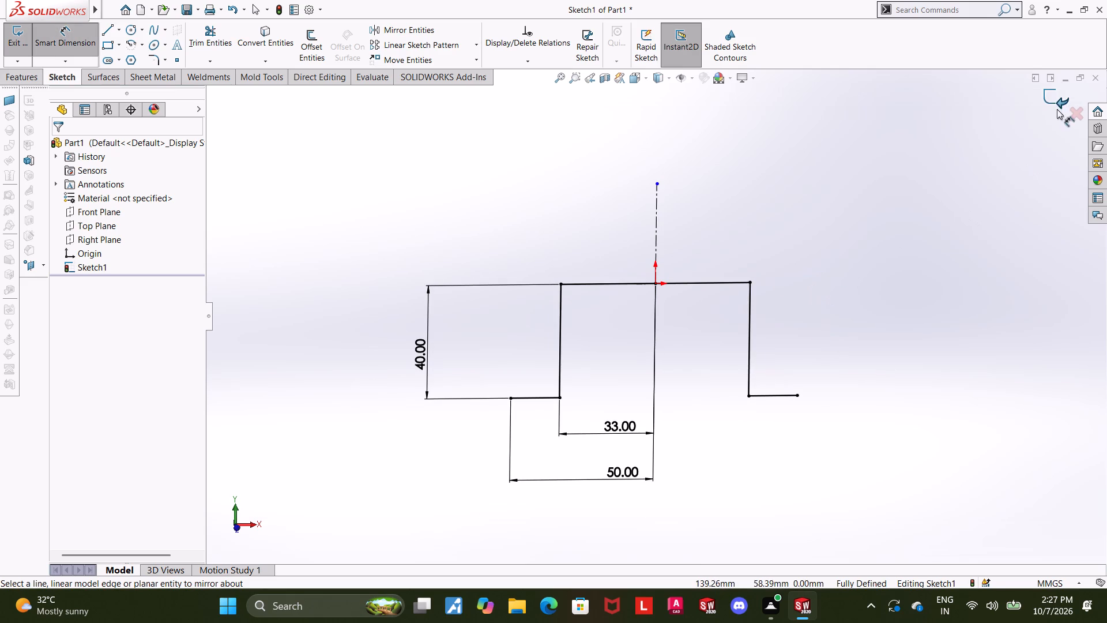
pyautogui.click(1051, 99)
pyautogui.click(17, 31)
pyautogui.moveTo(398, 249); pyautogui.dragTo(408, 283, button='middle')
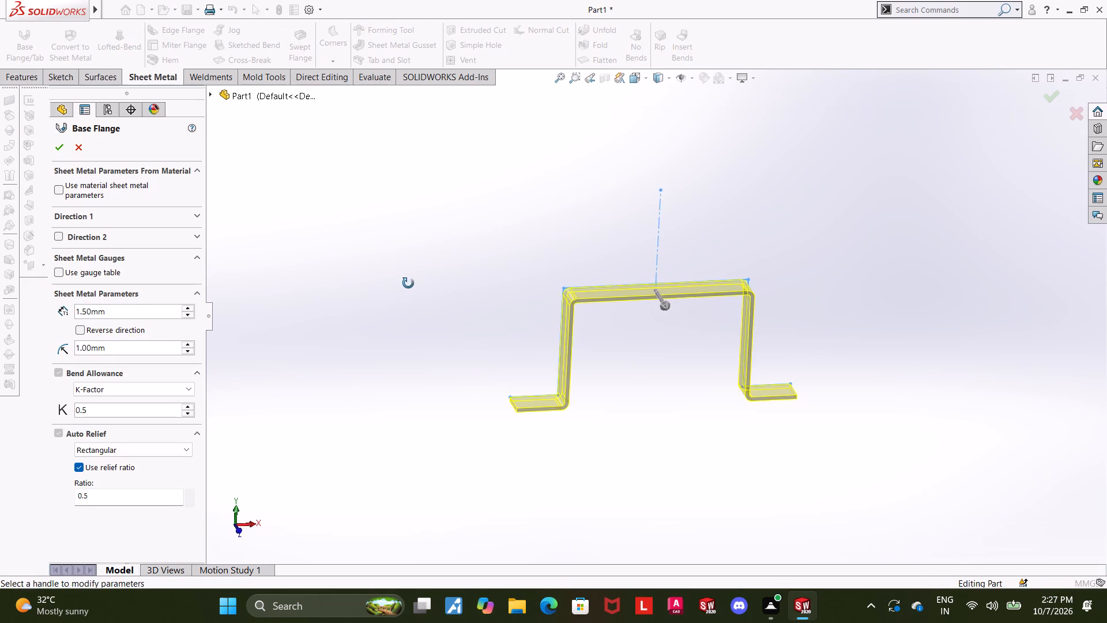
pyautogui.moveTo(408, 283); pyautogui.dragTo(409, 283, button='middle')
pyautogui.moveTo(131, 312); pyautogui.dragTo(40, 312)
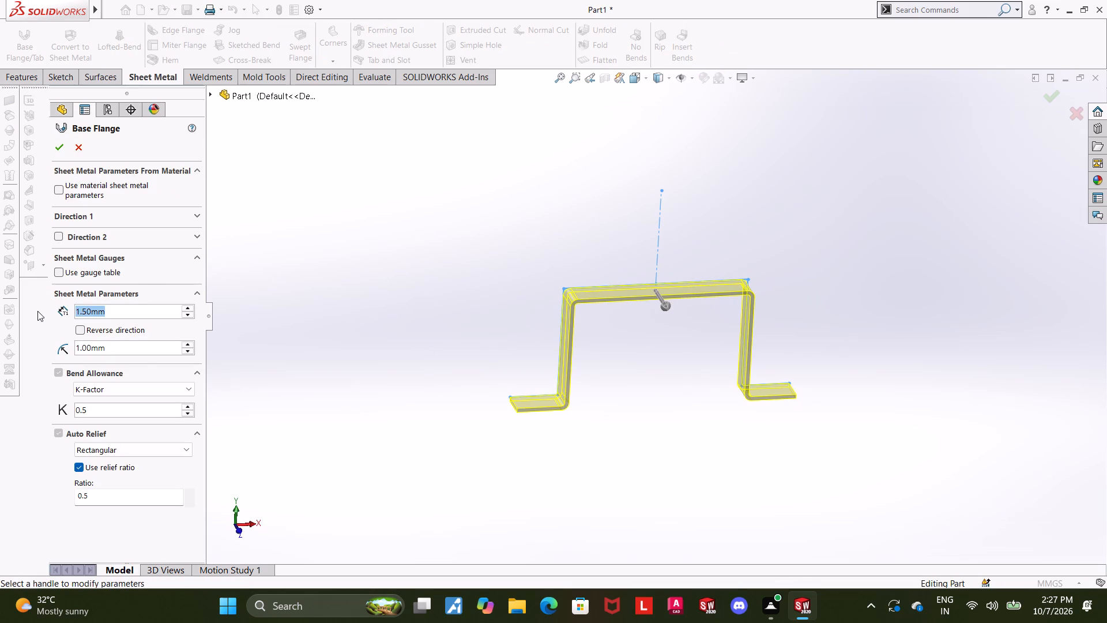
pyautogui.press('6')
pyautogui.press('Return')
pyautogui.moveTo(148, 348); pyautogui.dragTo(63, 346)
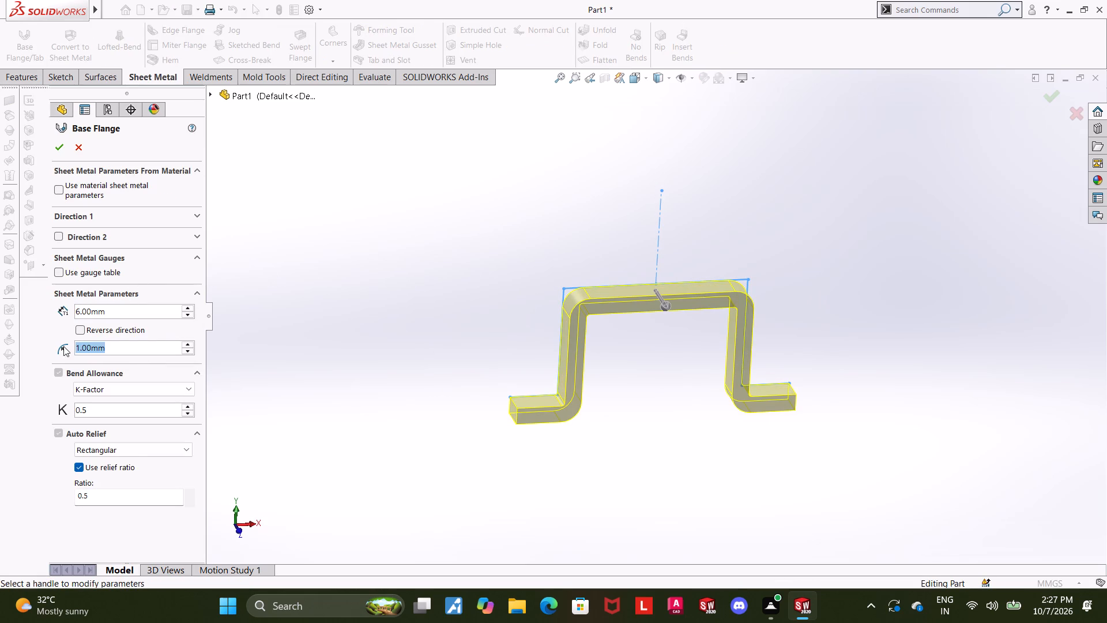
pyautogui.moveTo(63, 346); pyautogui.dragTo(46, 346)
pyautogui.press('3')
pyautogui.press('Return')
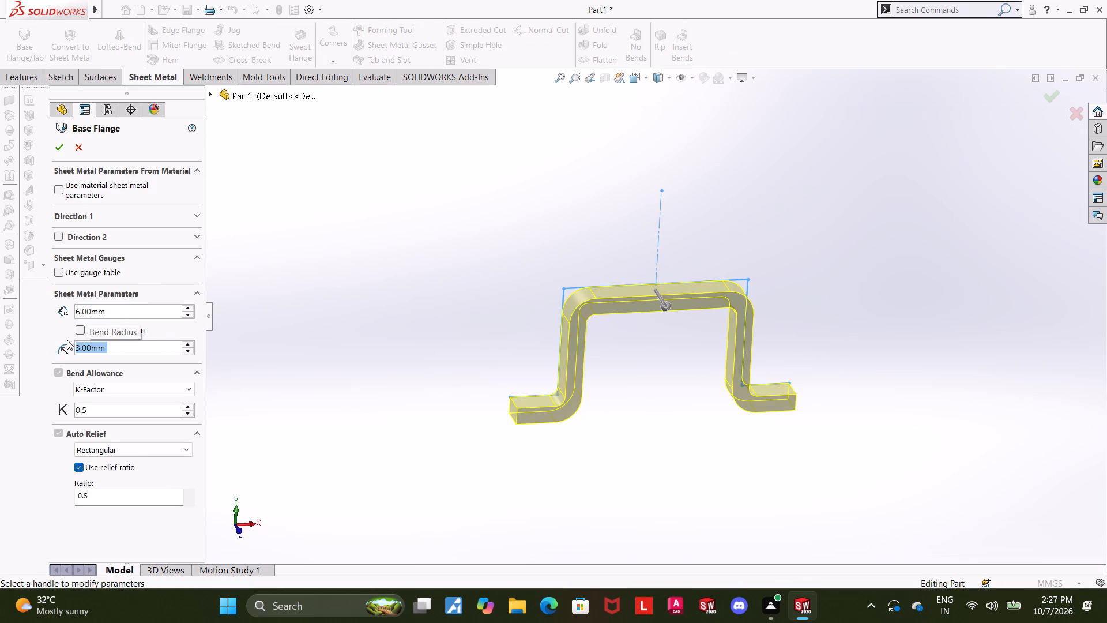
# Set the base flange's Direction 1 to a blind depth of 40 mm and create the flange.
pyautogui.click(64, 217)
pyautogui.moveTo(131, 267); pyautogui.dragTo(123, 264)
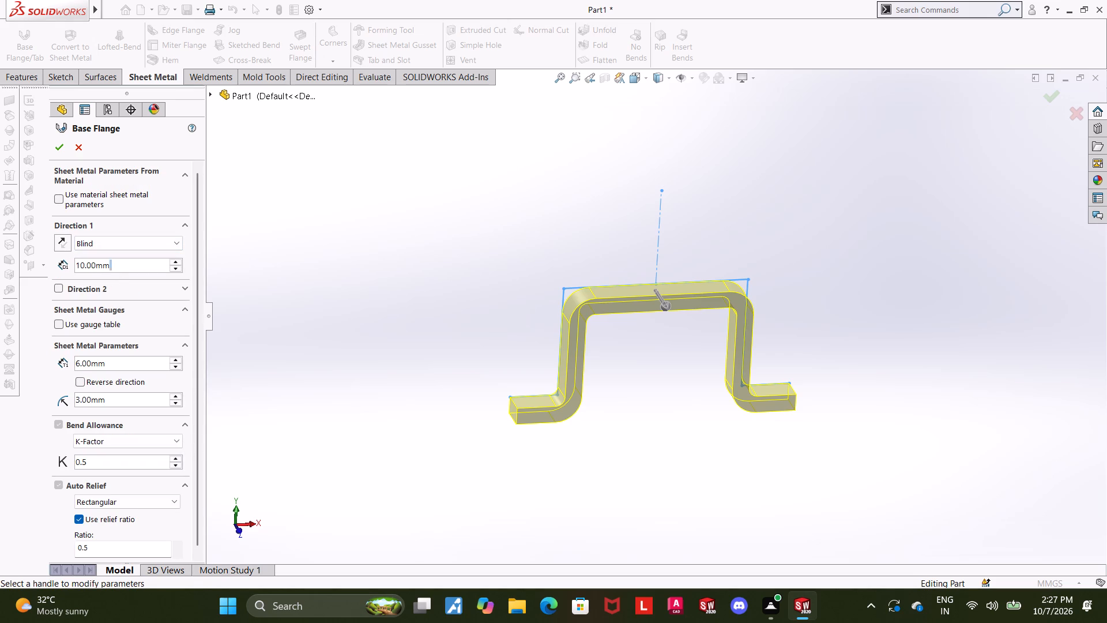
pyautogui.moveTo(123, 264); pyautogui.dragTo(0, 262)
pyautogui.press('5')
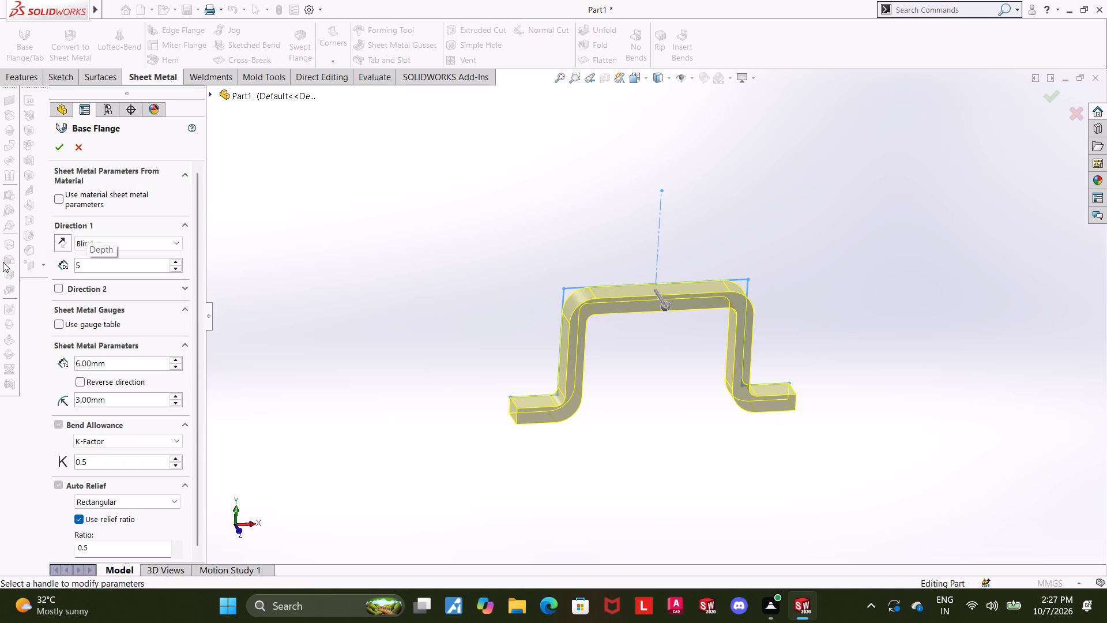
pyautogui.press('BackSpace')
pyautogui.write('40')
pyautogui.press('Return')
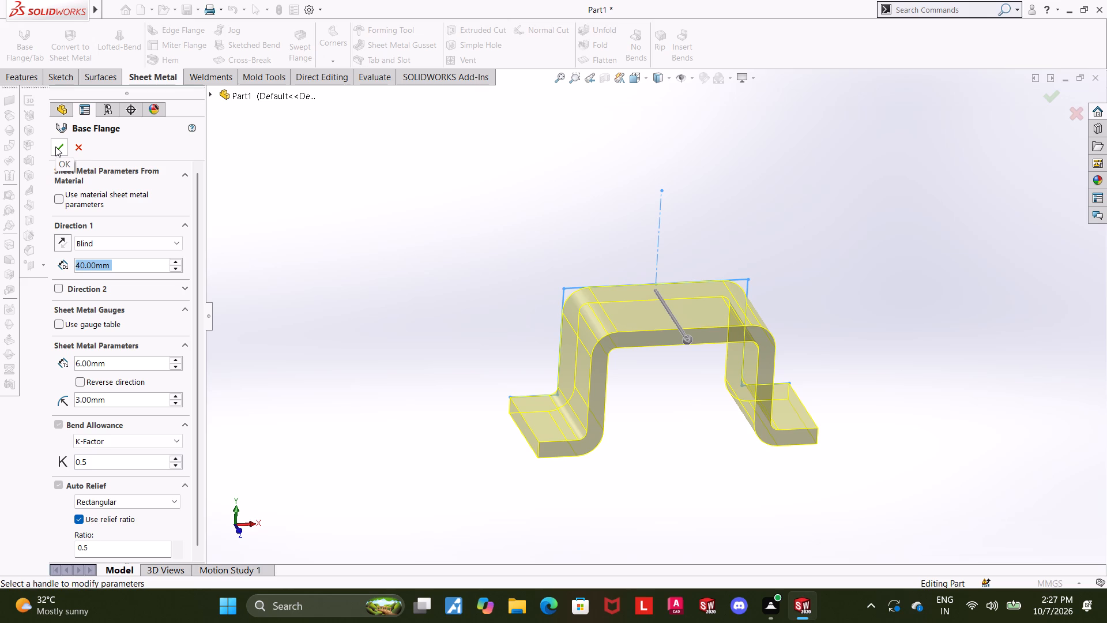
pyautogui.click(55, 147)
# Edit the base flange's sketch and delete the 33 mm horizontal dimension between the left vertical line and the origin.
pyautogui.click(58, 308)
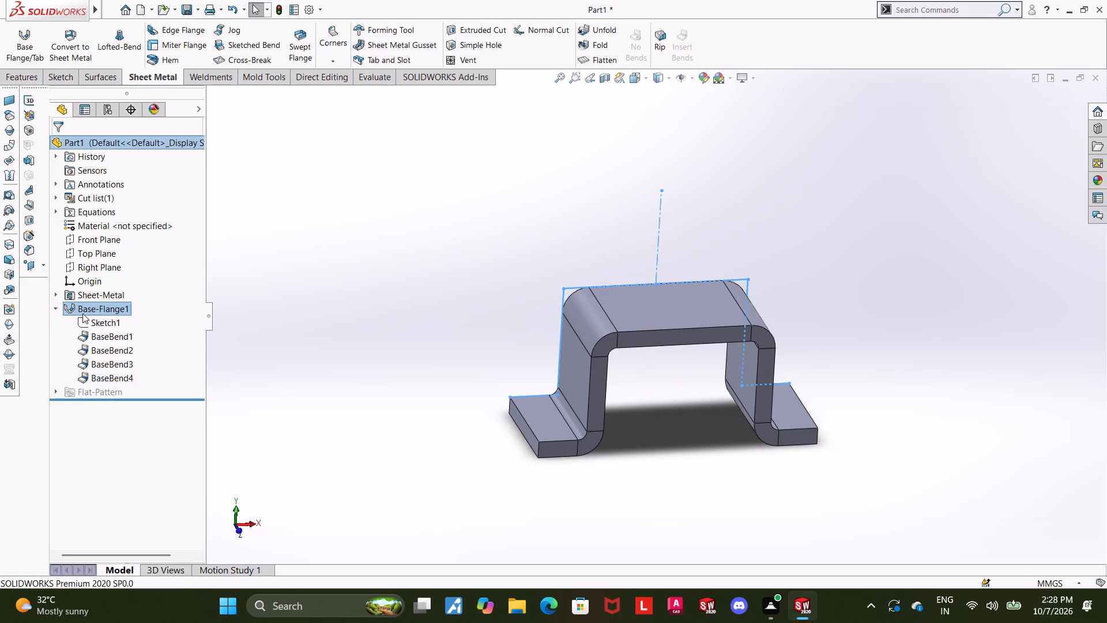
pyautogui.click(88, 316)
pyautogui.click(131, 299)
pyautogui.click(115, 316)
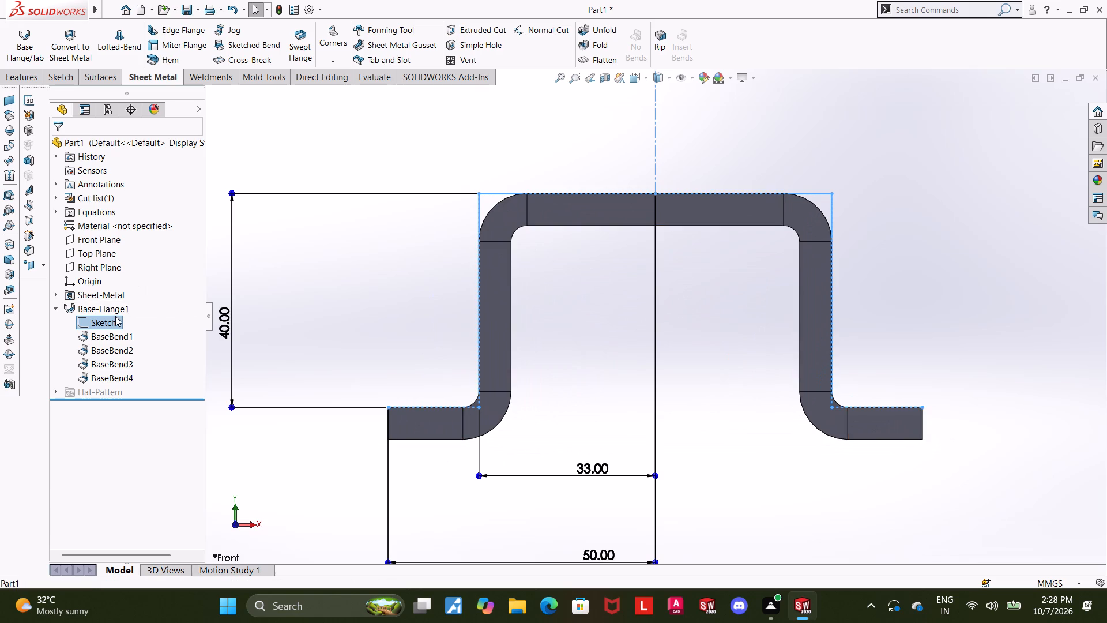
pyautogui.click(123, 283)
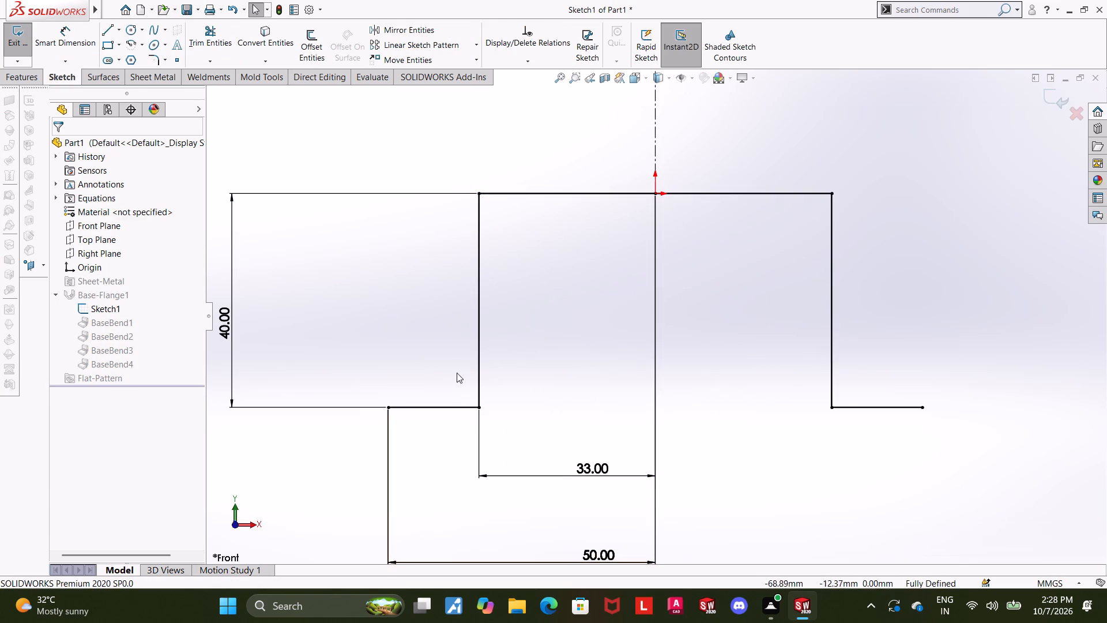
pyautogui.rightClick(589, 472)
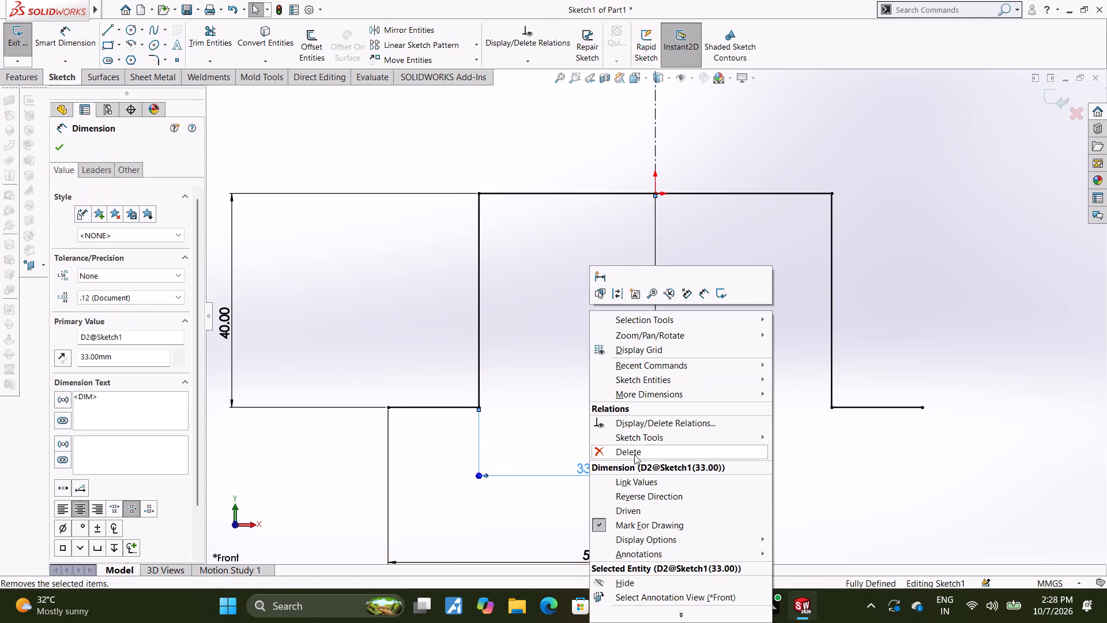
pyautogui.click(634, 455)
pyautogui.press('Escape')
pyautogui.press('Escape')
# Dimension the left lower horizontal line of the profile to 35 mm.
pyautogui.click(80, 35)
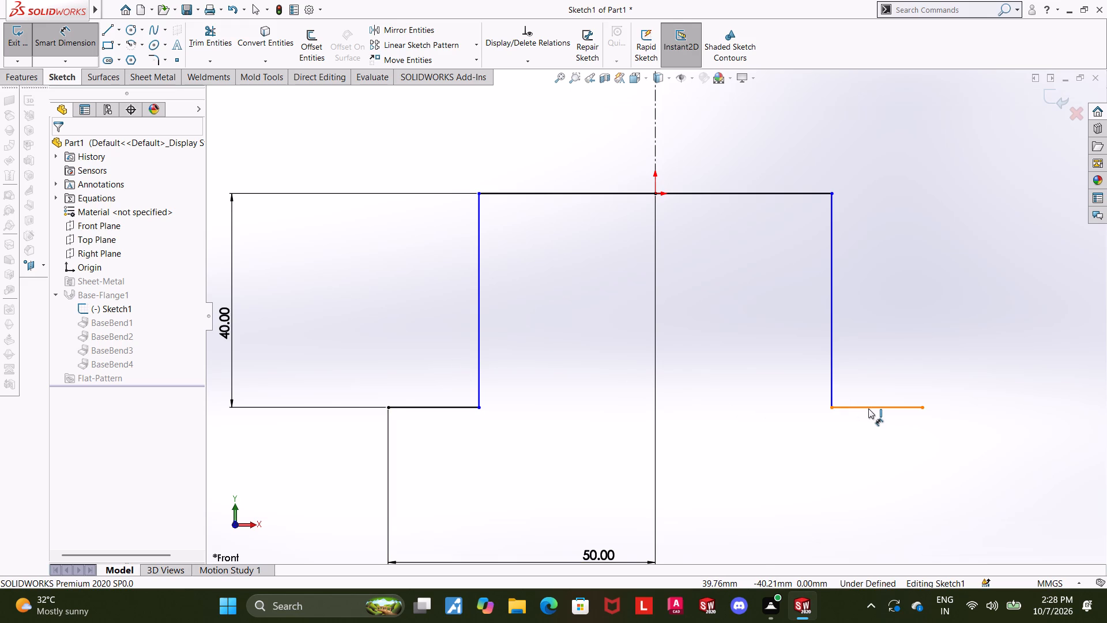
pyautogui.click(401, 410)
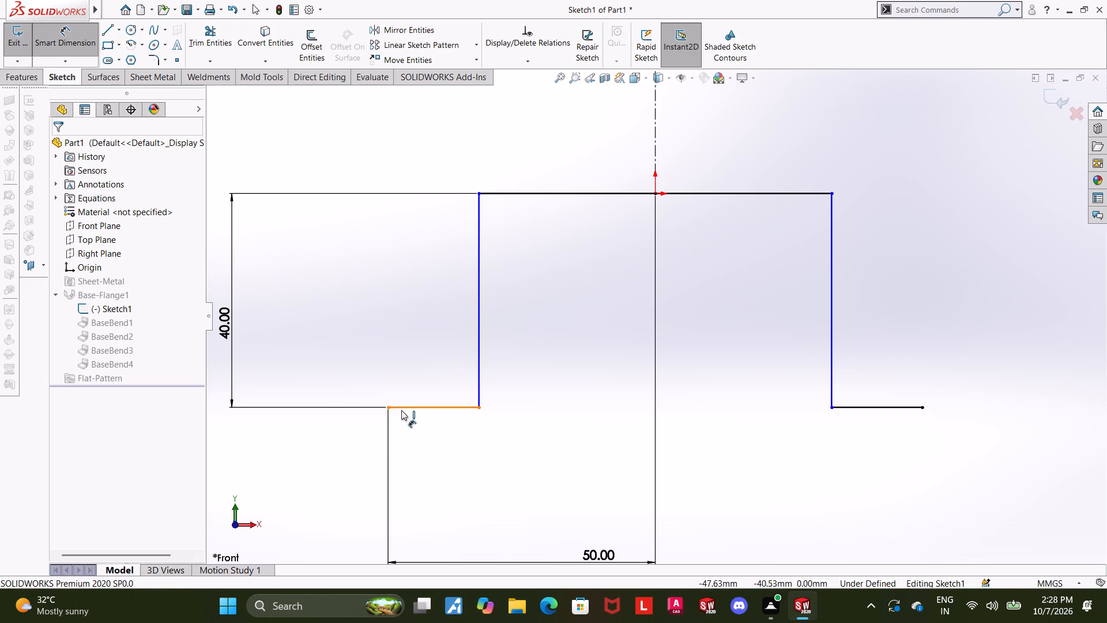
pyautogui.click(403, 443)
pyautogui.write('35')
pyautogui.press('Return')
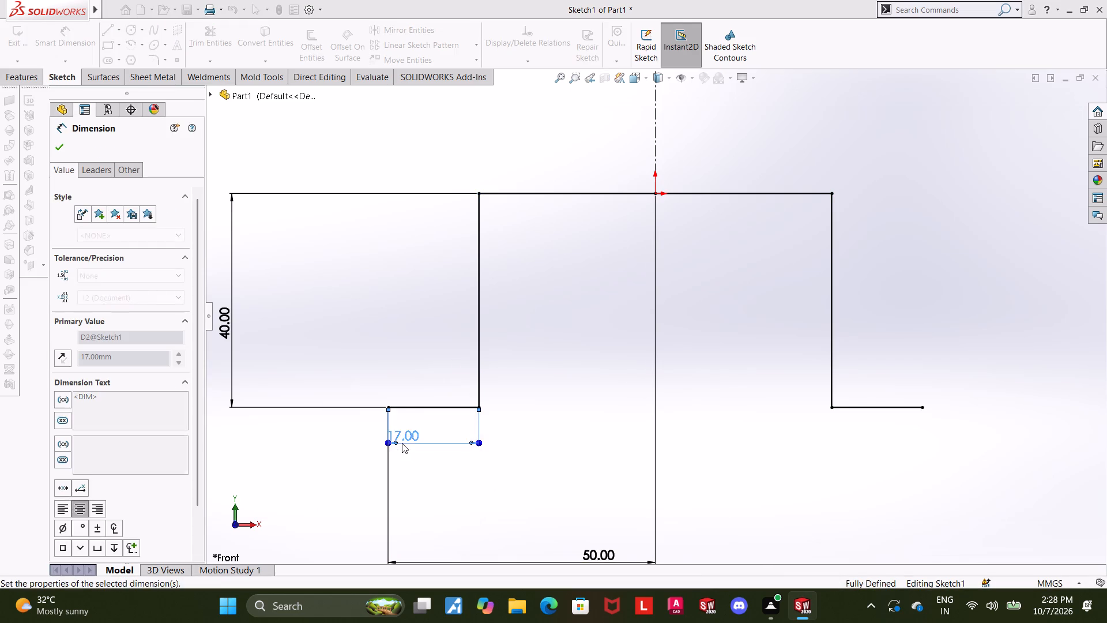
pyautogui.press('Escape')
pyautogui.press('Escape')
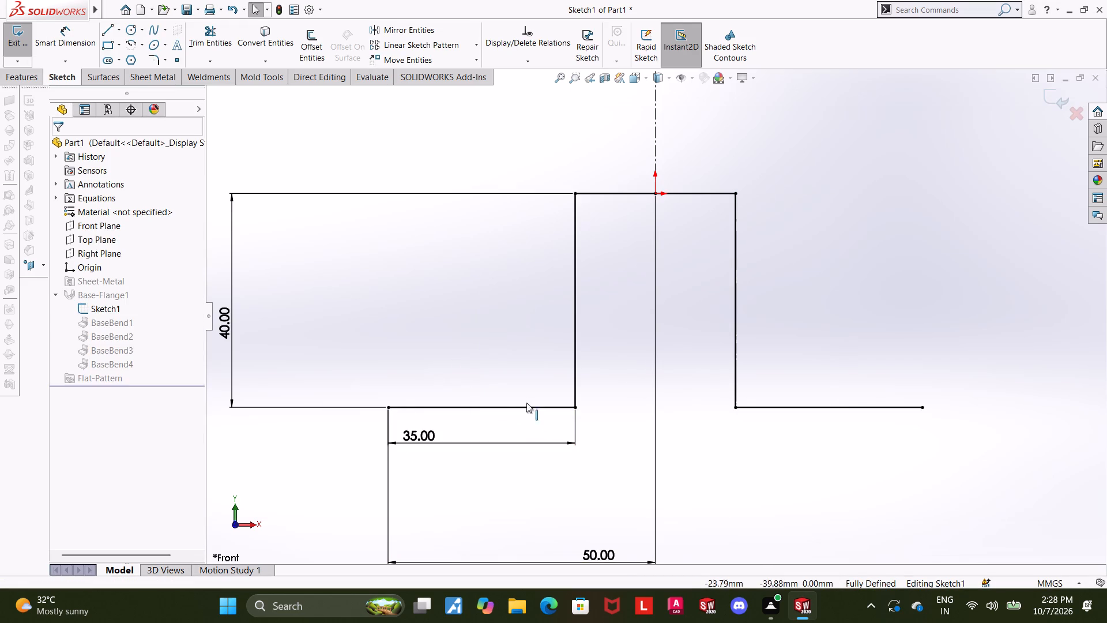
# Check the horizontal distance from the left vertical line to the outer endpoint of the right flange line, without keeping a dimension.
pyautogui.click(63, 51)
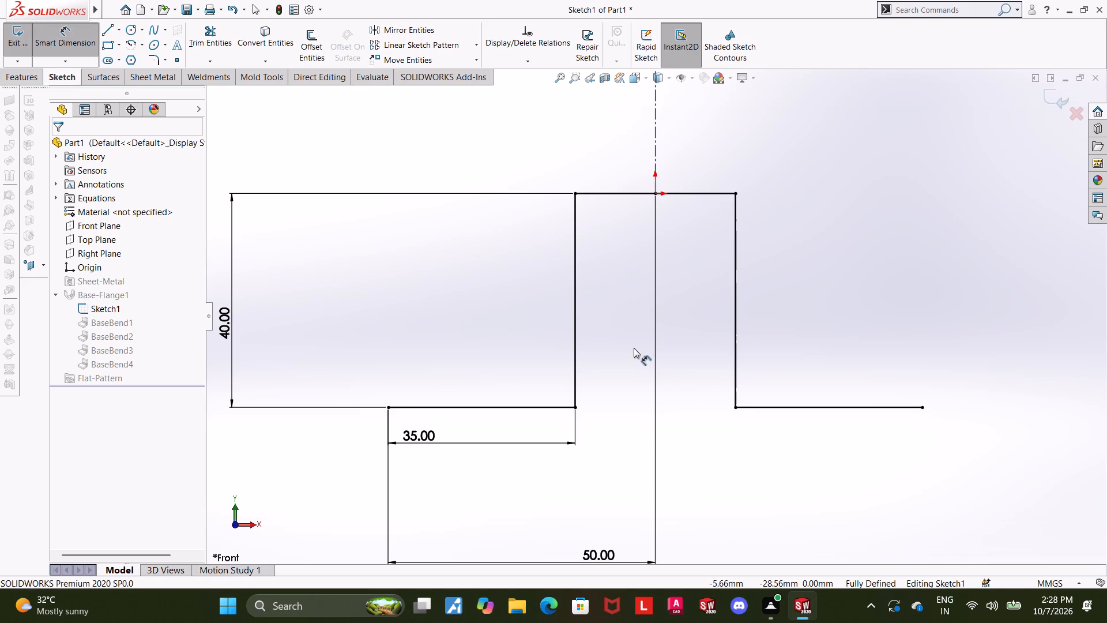
pyautogui.click(576, 361)
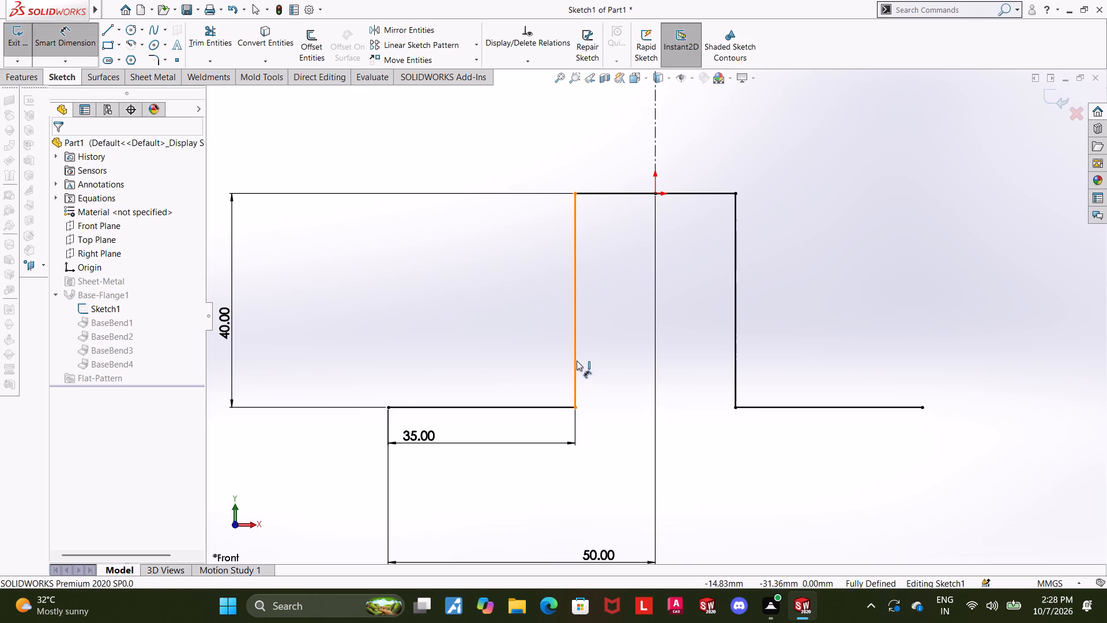
pyautogui.click(921, 409)
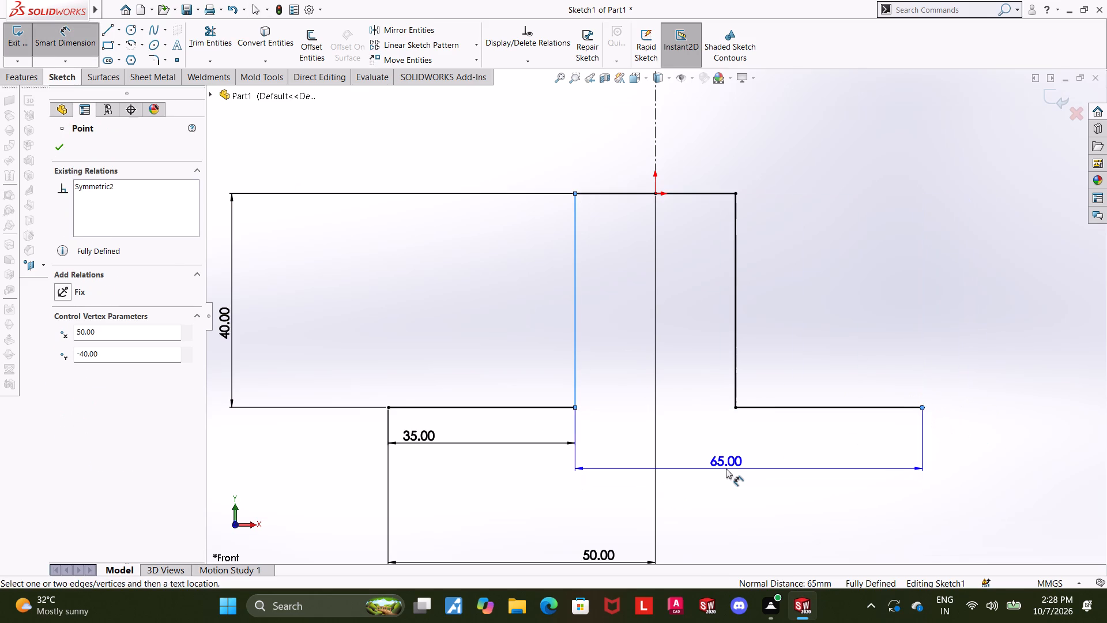
pyautogui.press('Escape')
pyautogui.press('Escape')
pyautogui.press('Escape')
pyautogui.press('Escape')
pyautogui.press('Escape')
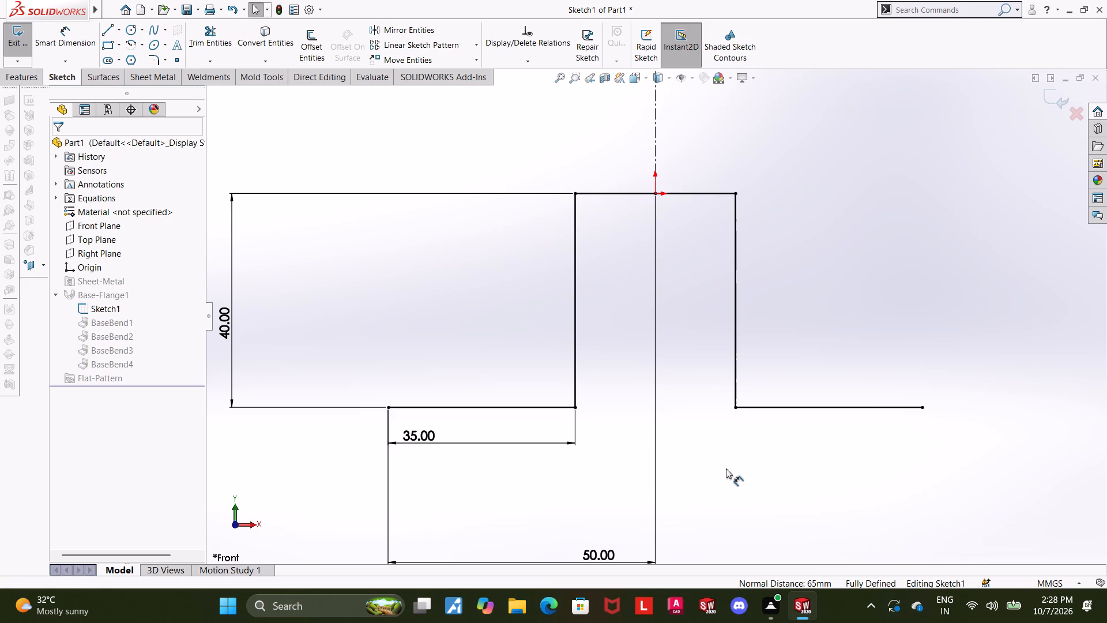
# Exit the sketch to rebuild the base flange and view the narrower bracket at an angle.
pyautogui.scroll(1, 727, 467)
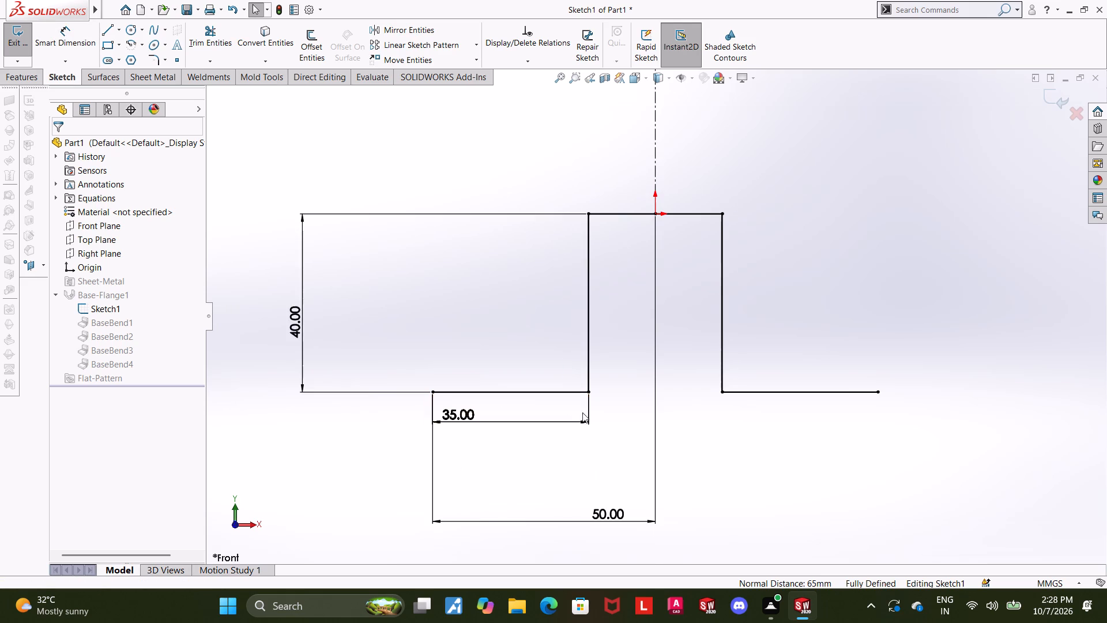
pyautogui.click(1050, 97)
pyautogui.moveTo(800, 263); pyautogui.dragTo(807, 267, button='middle')
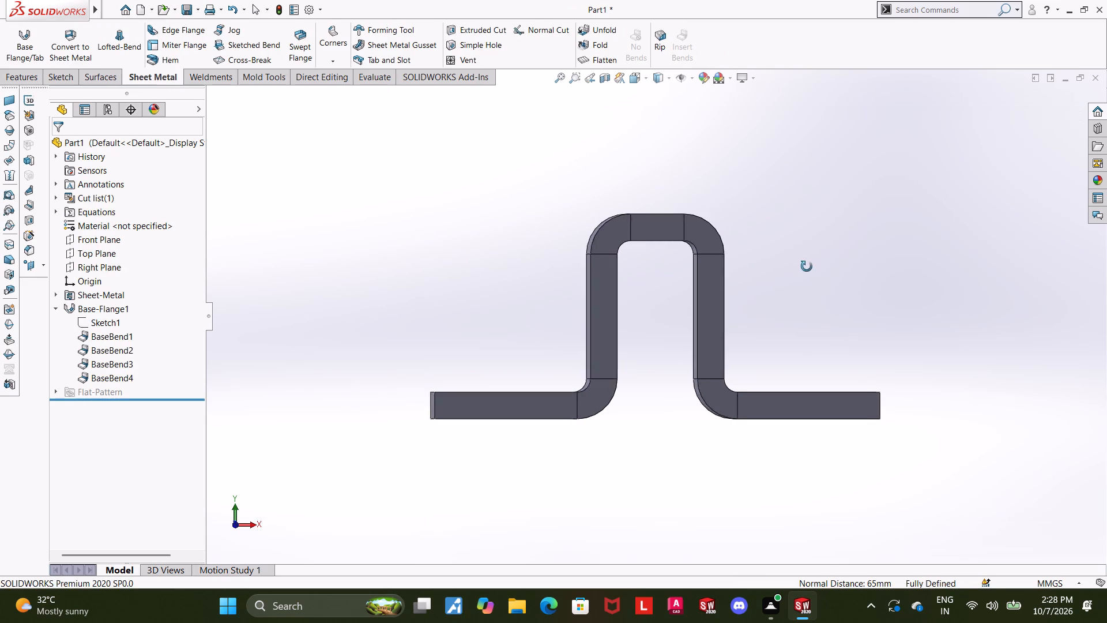
pyautogui.moveTo(807, 267); pyautogui.dragTo(825, 303, button='middle')
pyautogui.scroll(-1, 858, 290)
pyautogui.middleClick(853, 293)
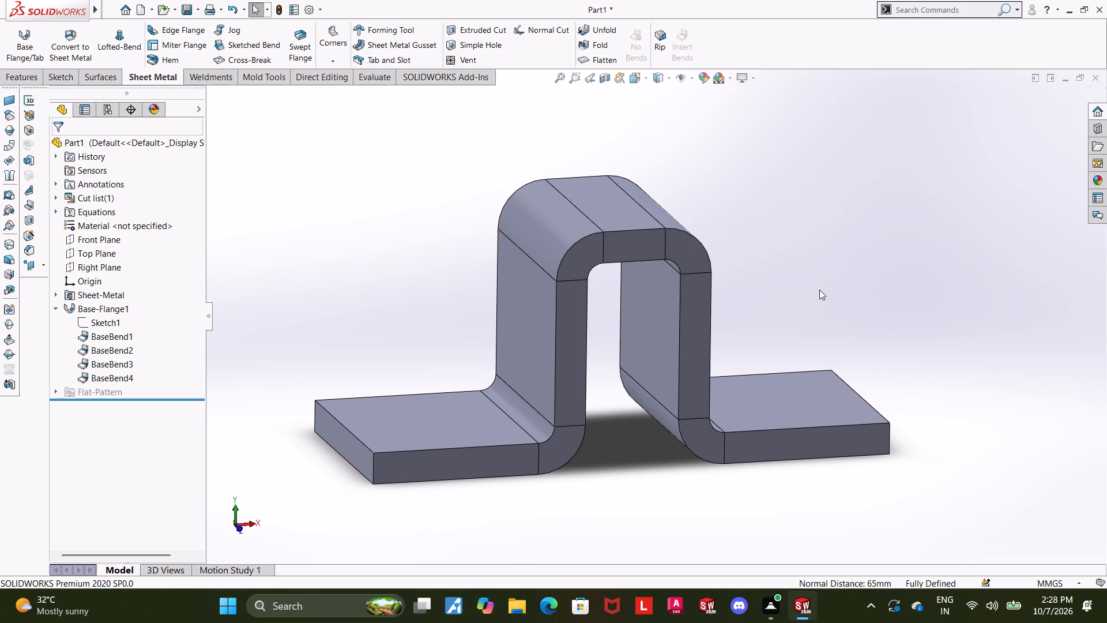
# Reopen the flange's sketch, recheck the distance from the left vertical line to the right outer endpoint, and exit the sketch.
pyautogui.click(78, 321)
pyautogui.click(118, 305)
pyautogui.click(106, 320)
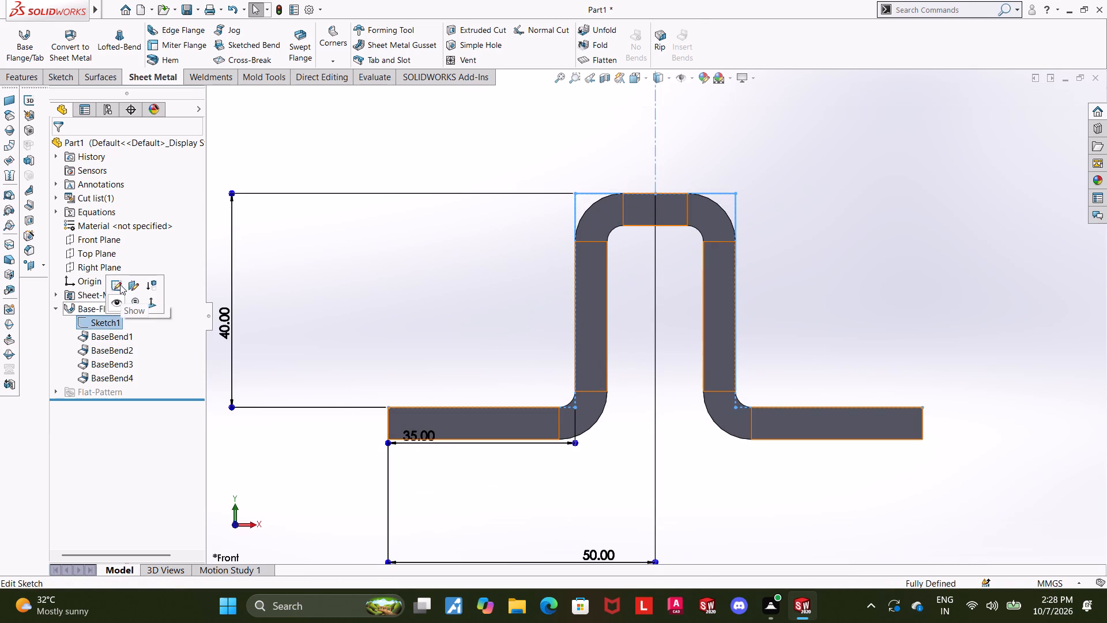
pyautogui.click(120, 284)
pyautogui.click(78, 36)
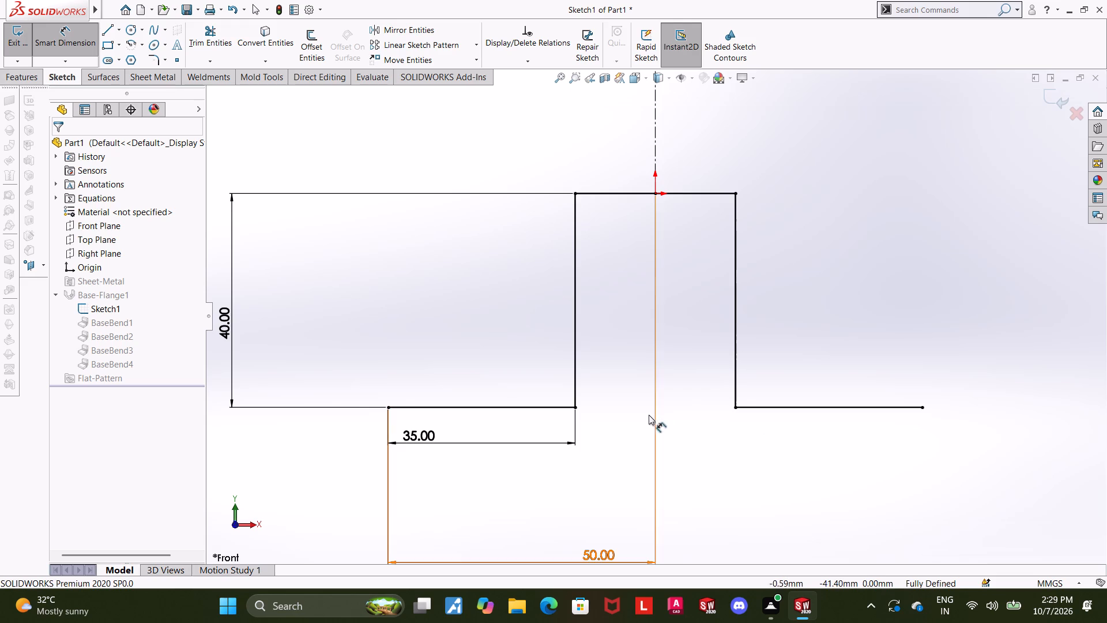
pyautogui.click(576, 386)
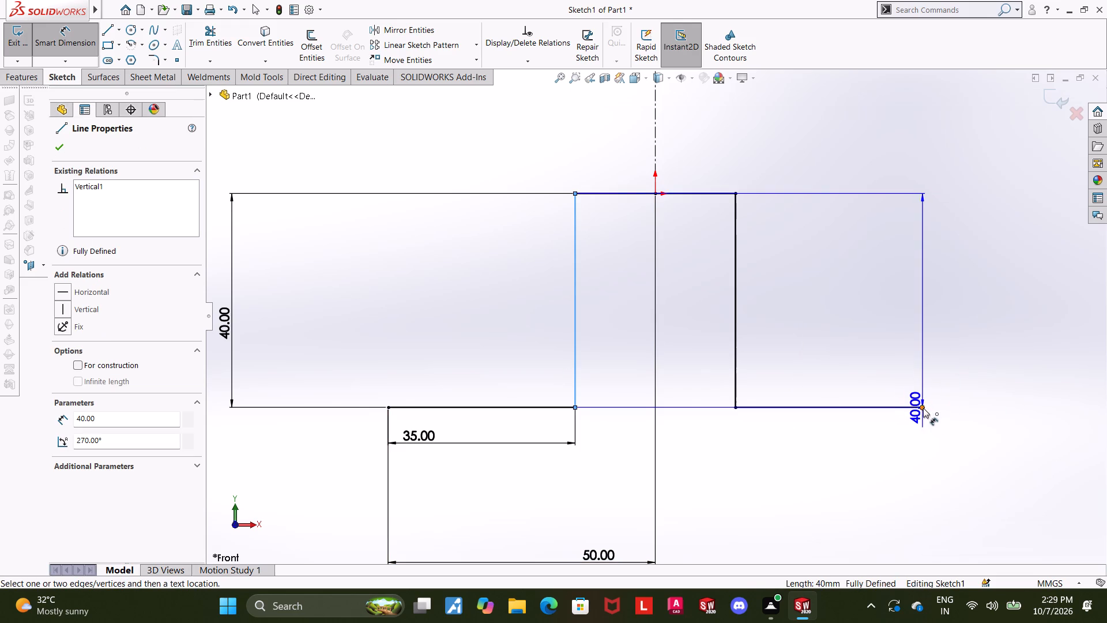
pyautogui.click(923, 408)
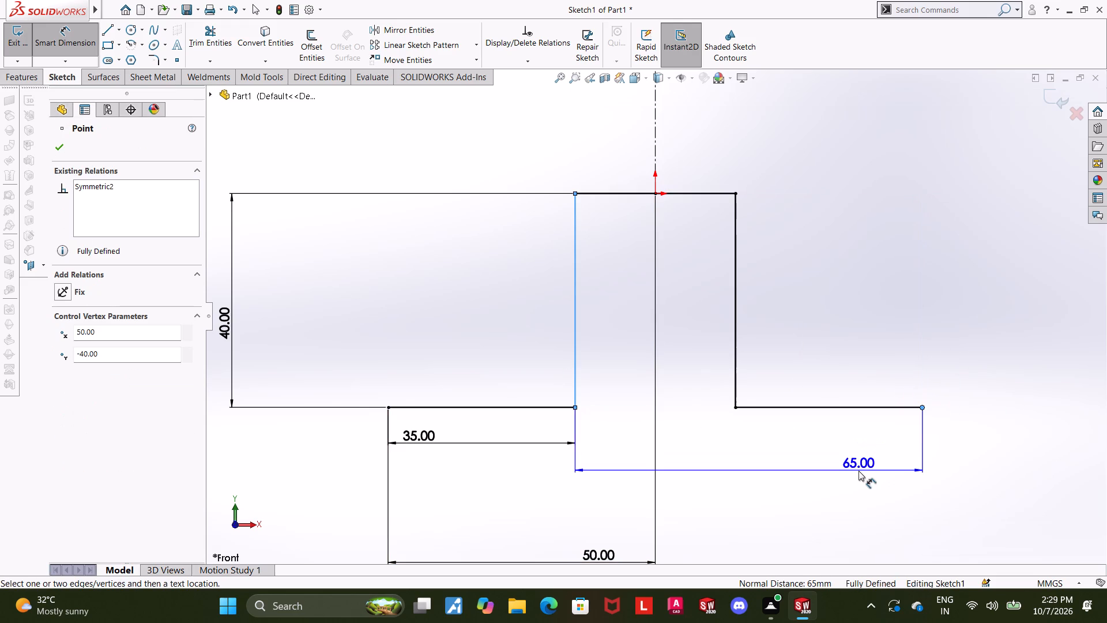
pyautogui.press('Escape')
pyautogui.press('Escape')
pyautogui.press('Escape')
pyautogui.click(1064, 101)
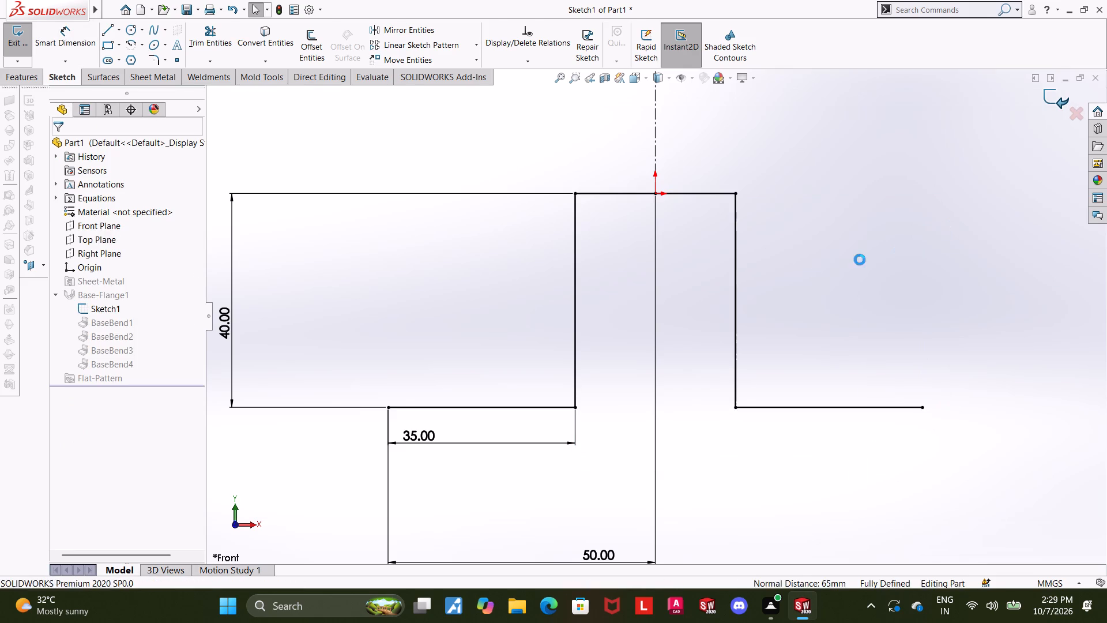
pyautogui.moveTo(815, 274); pyautogui.dragTo(826, 282, button='middle')
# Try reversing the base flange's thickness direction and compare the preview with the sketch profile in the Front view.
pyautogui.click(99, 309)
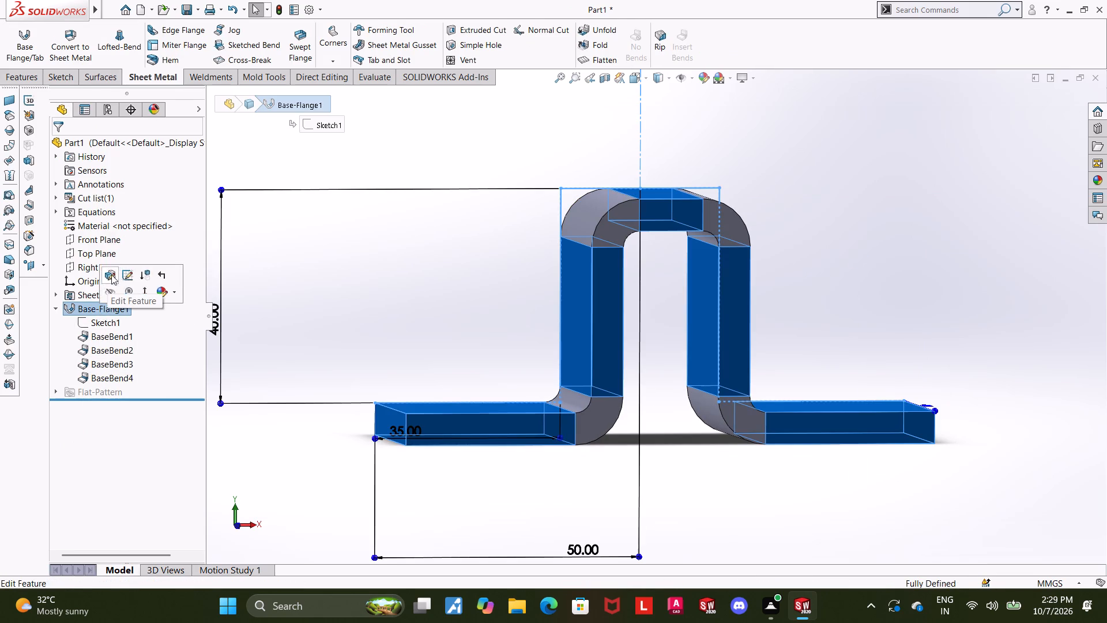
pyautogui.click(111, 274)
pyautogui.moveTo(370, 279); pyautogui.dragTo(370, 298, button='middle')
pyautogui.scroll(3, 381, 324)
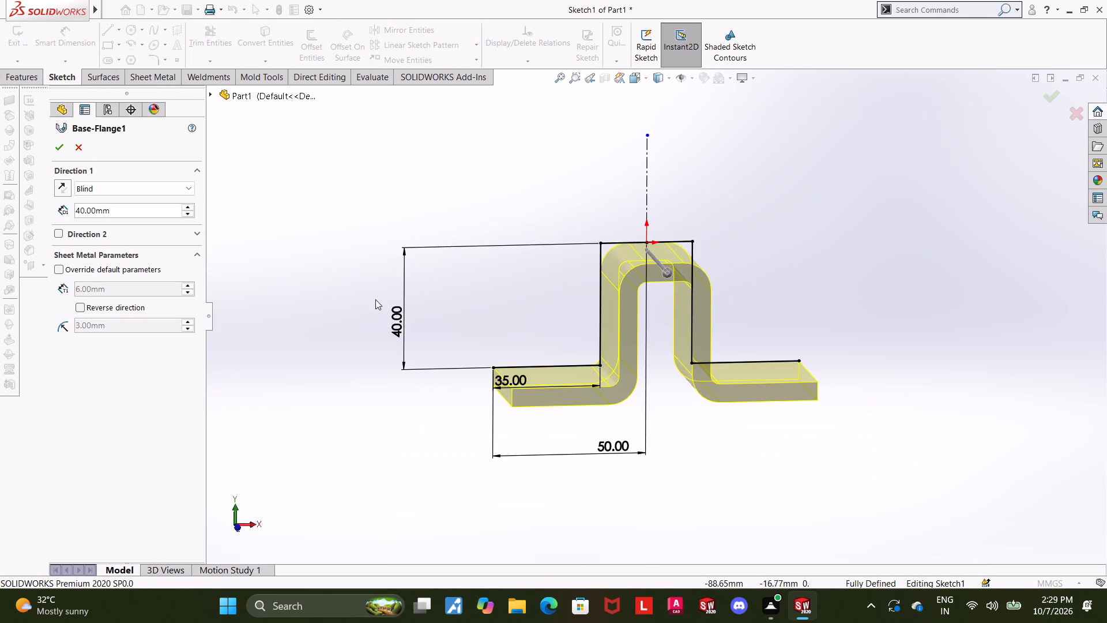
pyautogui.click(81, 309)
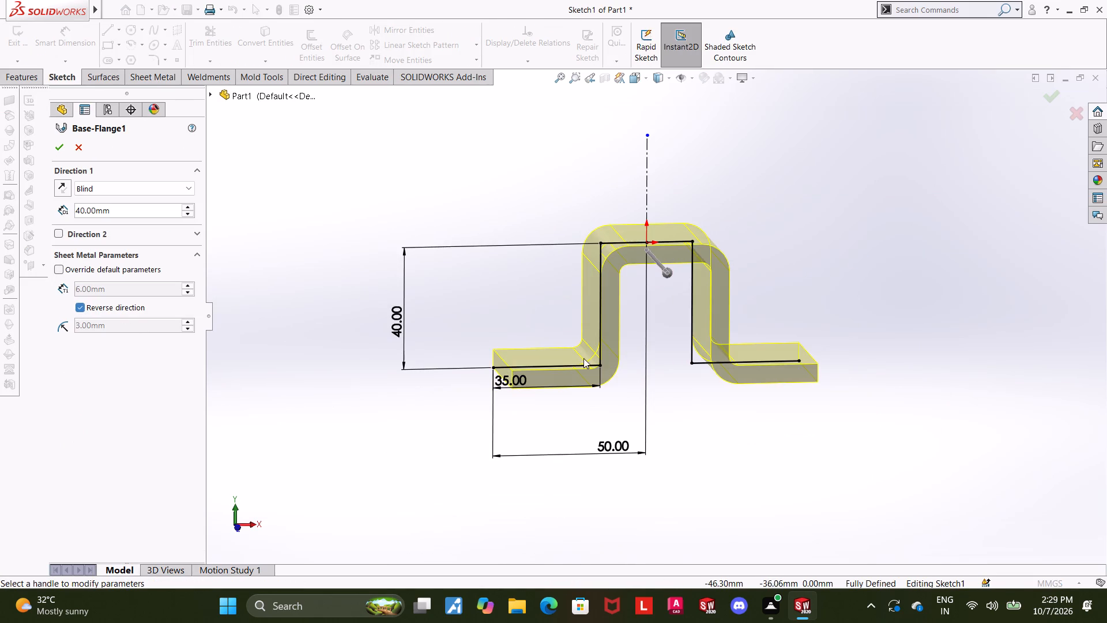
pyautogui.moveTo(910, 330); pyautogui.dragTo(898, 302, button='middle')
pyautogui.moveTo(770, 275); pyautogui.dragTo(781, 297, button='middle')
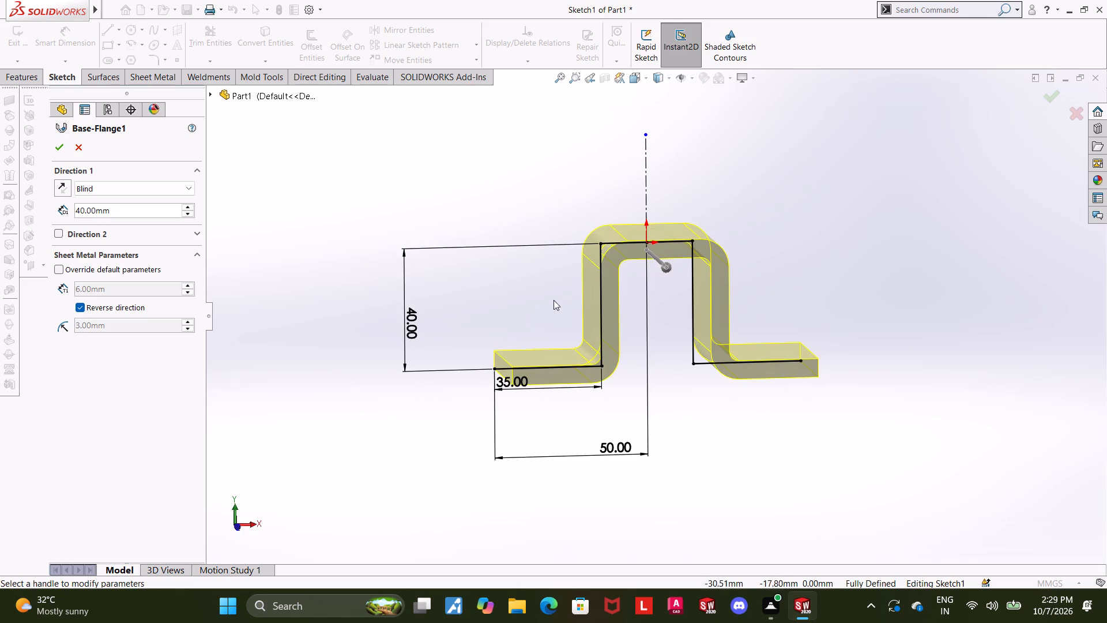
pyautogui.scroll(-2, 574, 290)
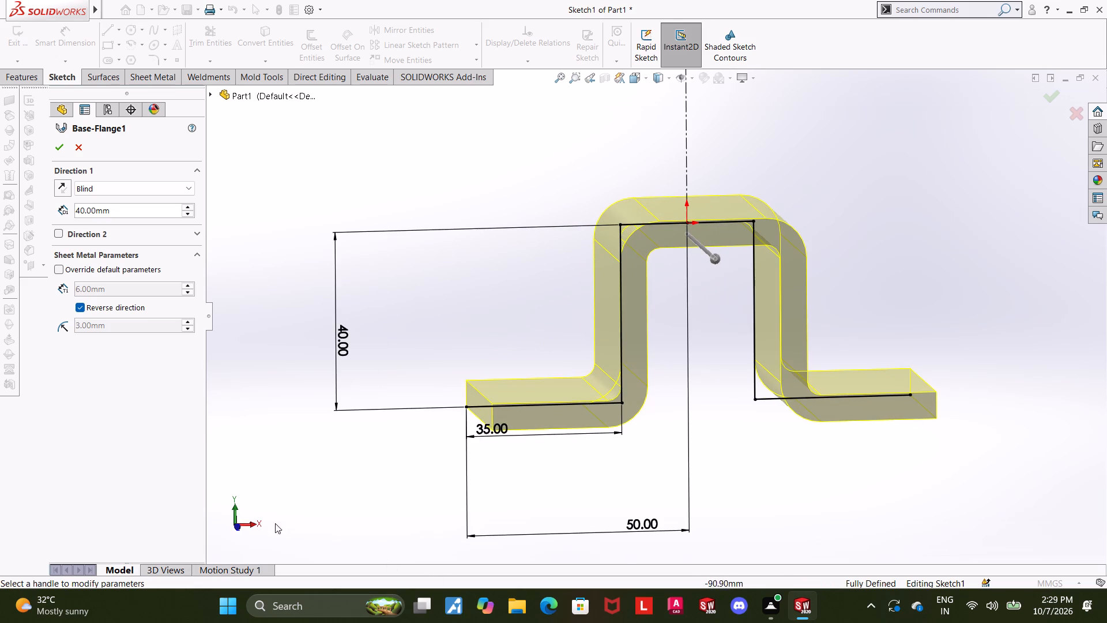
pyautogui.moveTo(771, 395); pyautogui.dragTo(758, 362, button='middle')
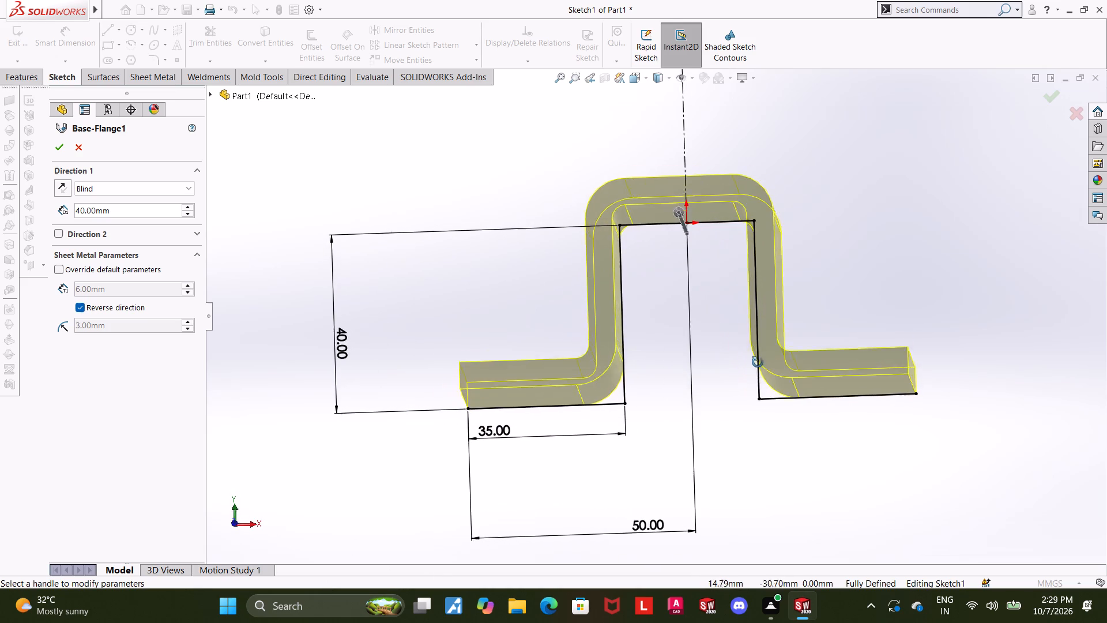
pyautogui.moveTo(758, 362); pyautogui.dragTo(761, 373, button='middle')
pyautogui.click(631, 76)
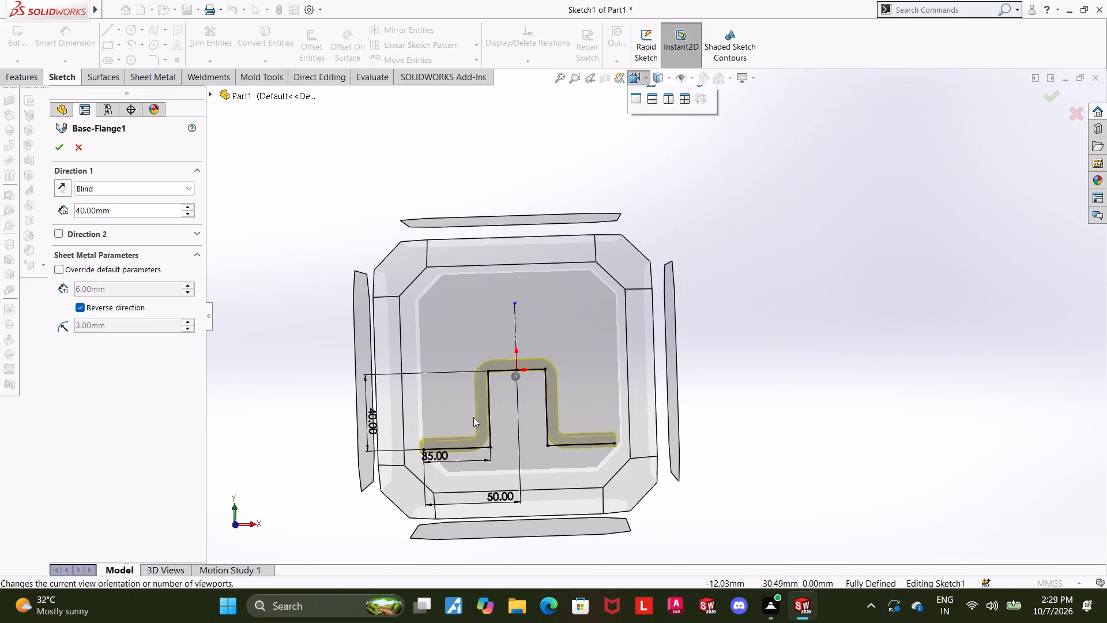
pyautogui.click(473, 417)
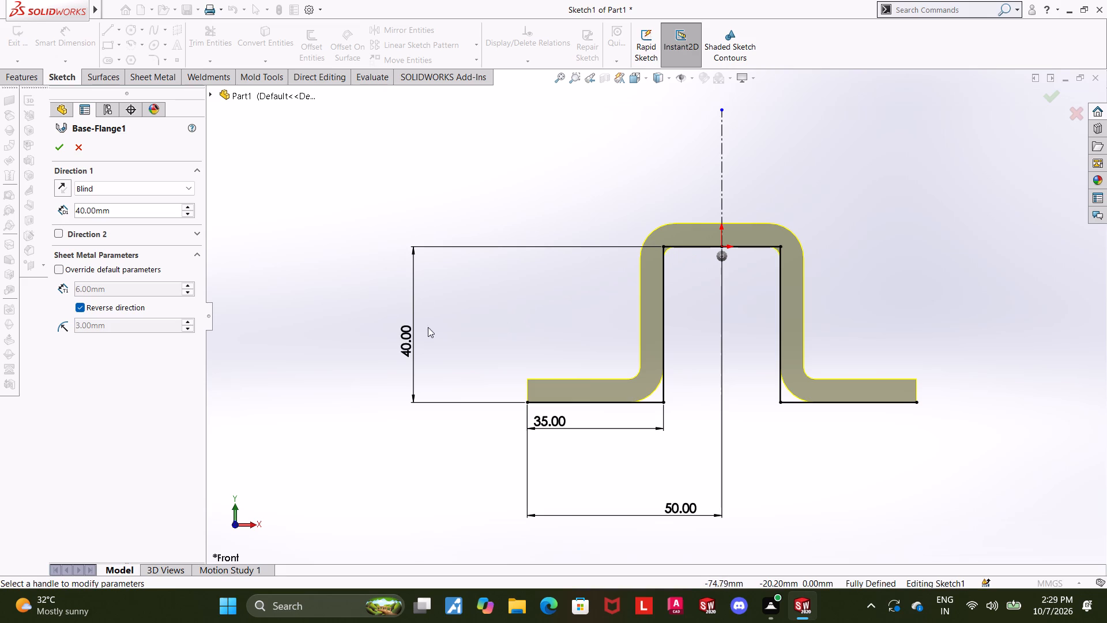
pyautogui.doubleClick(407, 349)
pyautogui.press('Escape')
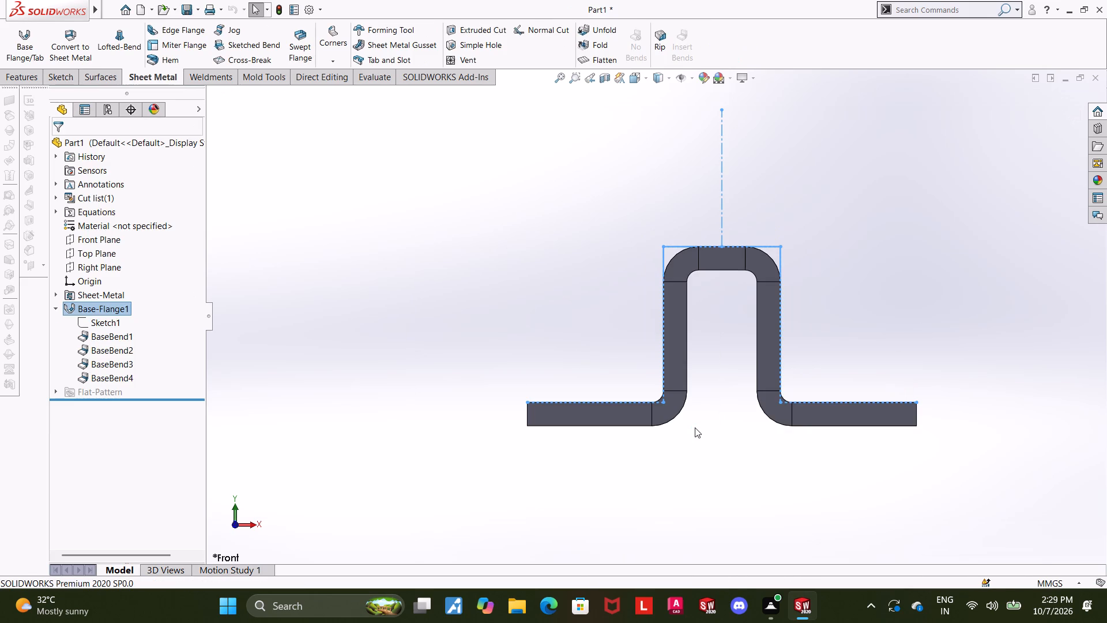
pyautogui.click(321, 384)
# Edit the base flange's sketch and set the profile's vertical height dimension to 40-6, giving 34 mm.
pyautogui.click(81, 326)
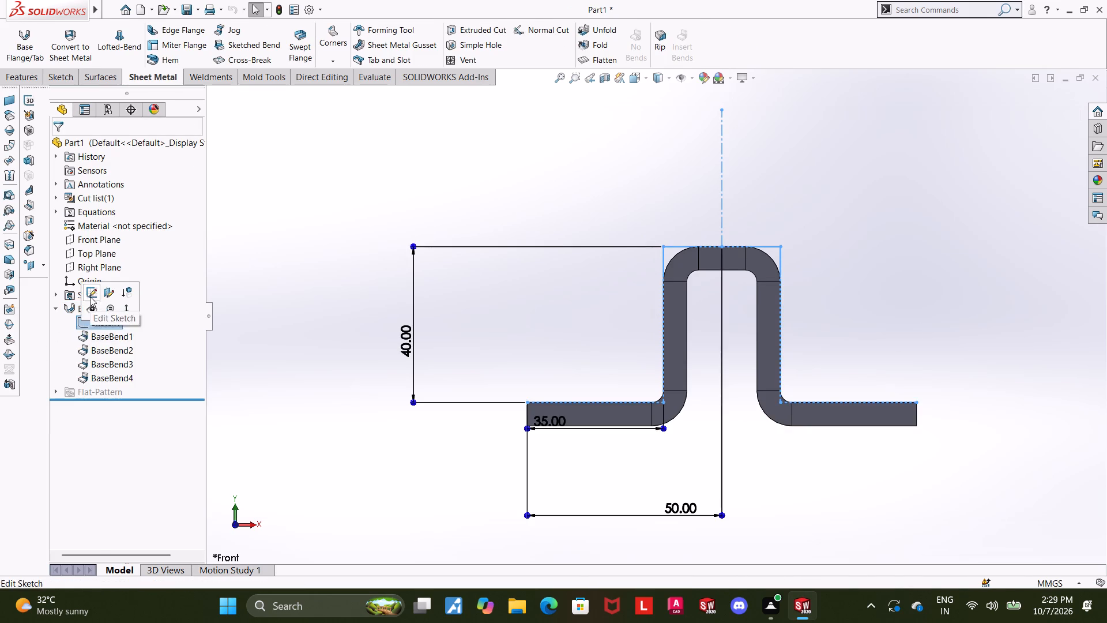
pyautogui.click(90, 297)
pyautogui.doubleClick(411, 343)
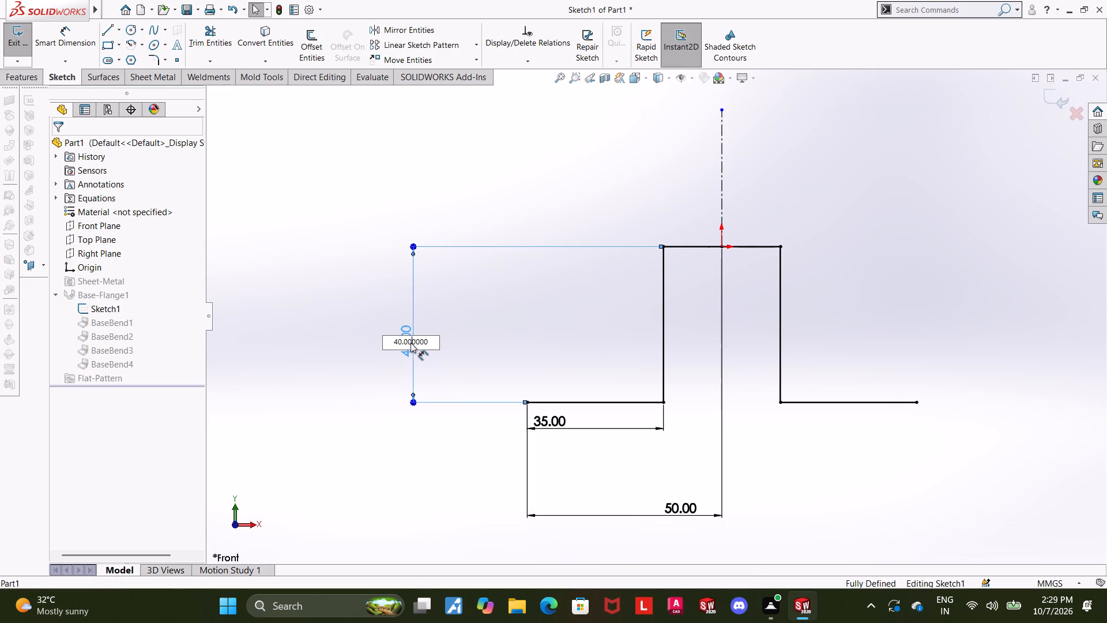
pyautogui.moveTo(430, 341); pyautogui.dragTo(240, 352)
pyautogui.write('40')
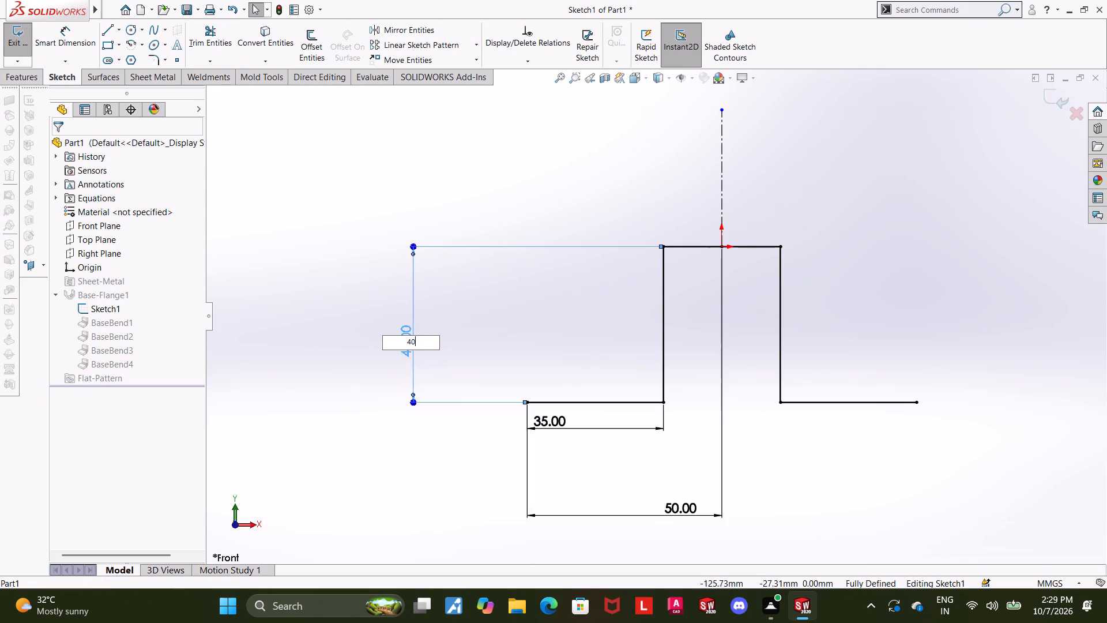
pyautogui.write('-6')
pyautogui.press('Return')
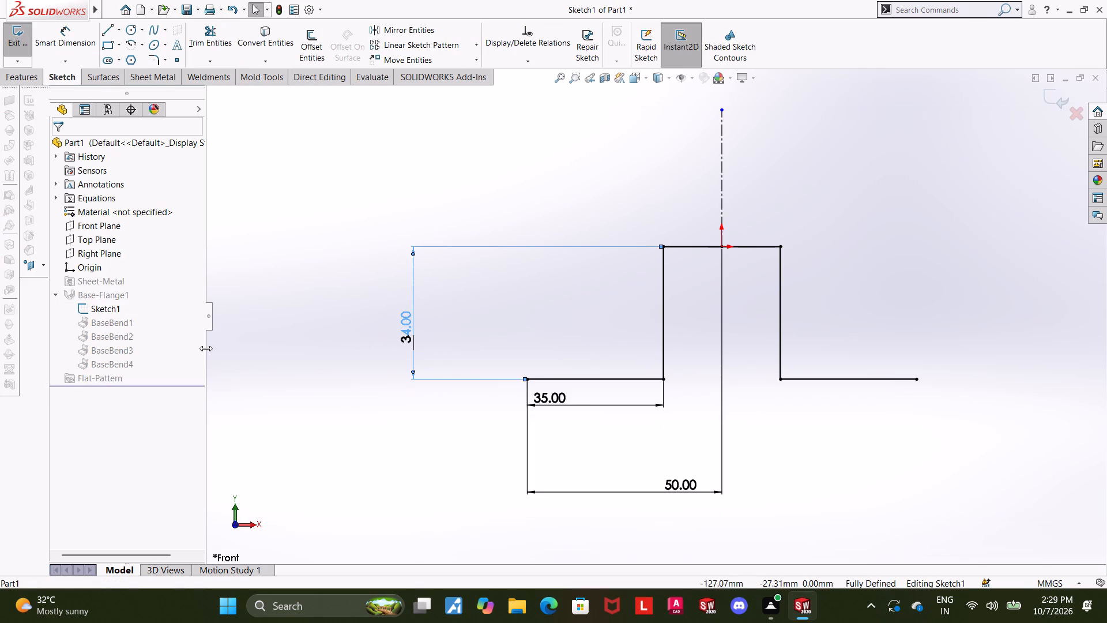
pyautogui.press('Escape')
pyautogui.press('Escape')
pyautogui.click(291, 356)
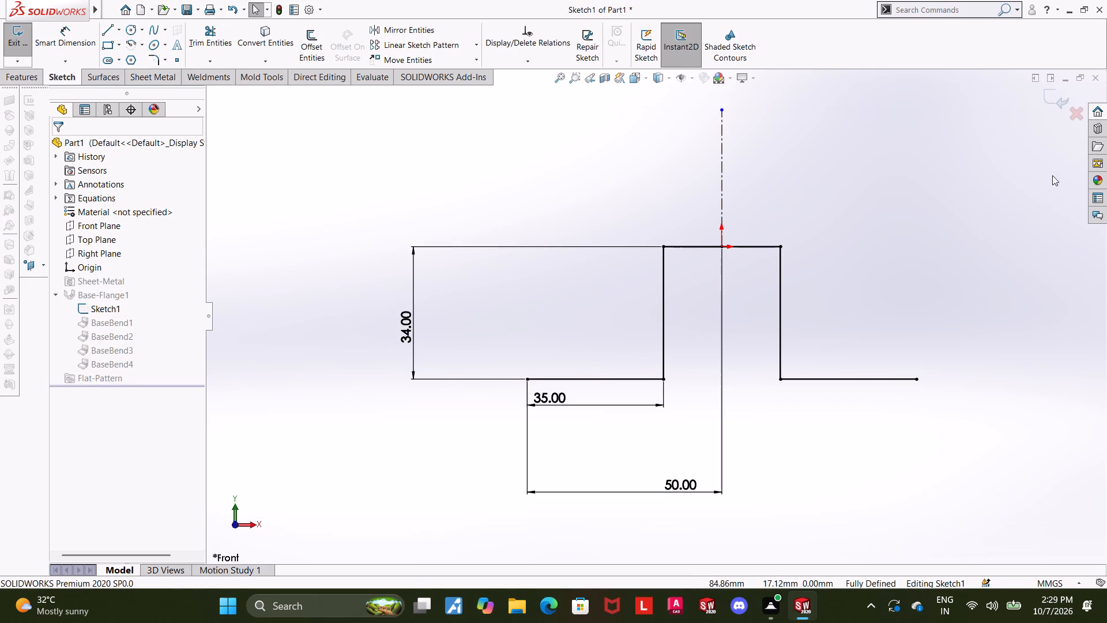
# Exit the sketch to rebuild the base flange and check its thickness preview against the sketch profile.
pyautogui.click(1059, 99)
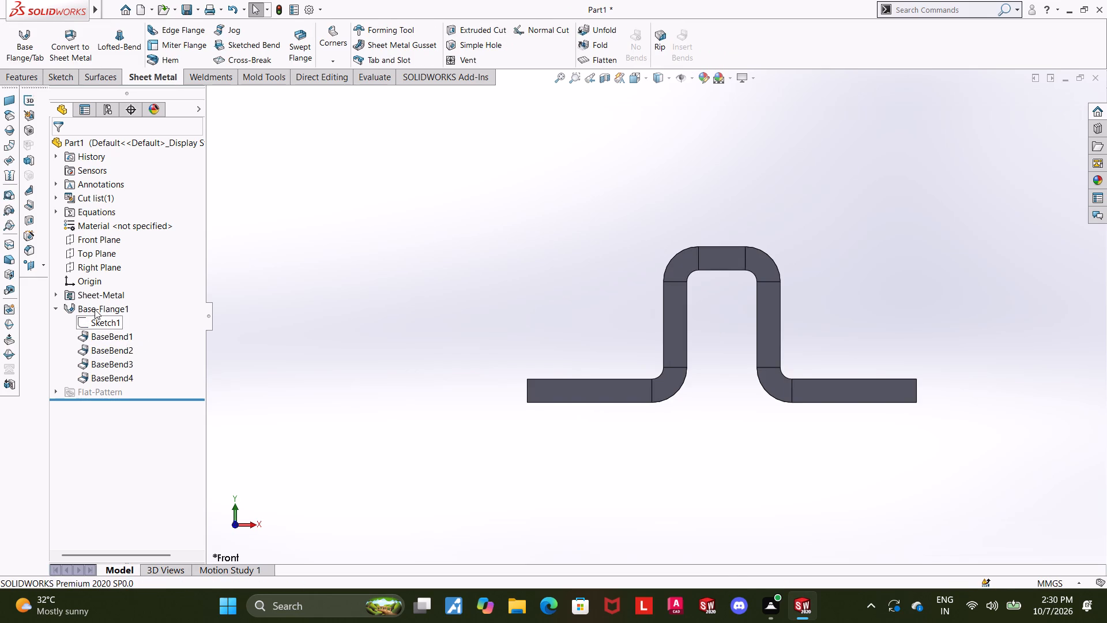
pyautogui.click(95, 309)
pyautogui.click(108, 276)
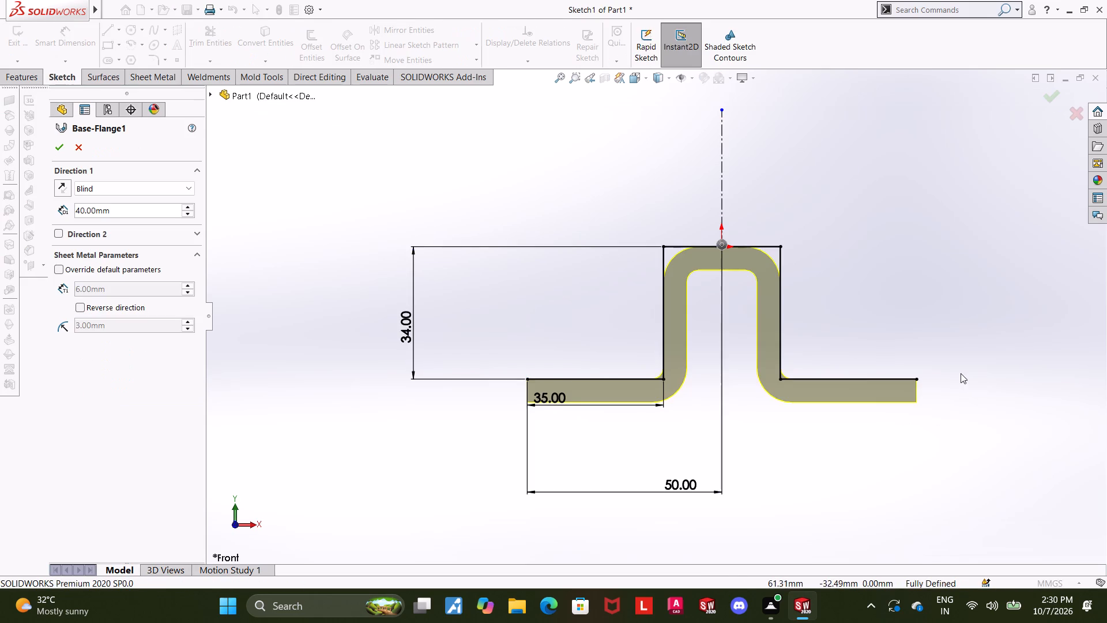
pyautogui.scroll(-1, 961, 373)
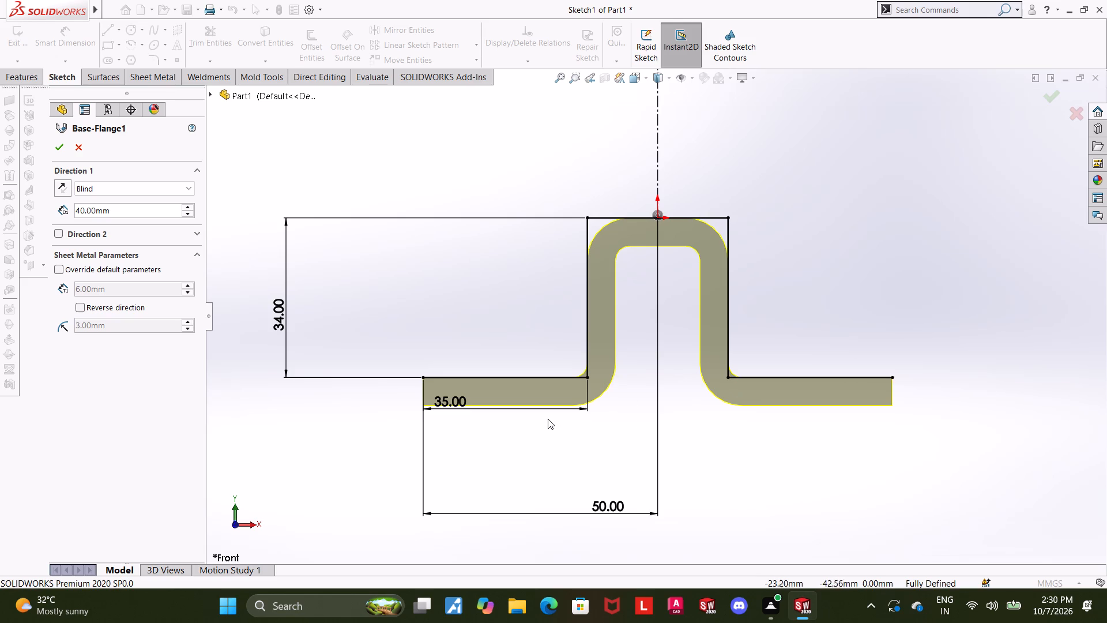
pyautogui.doubleClick(451, 398)
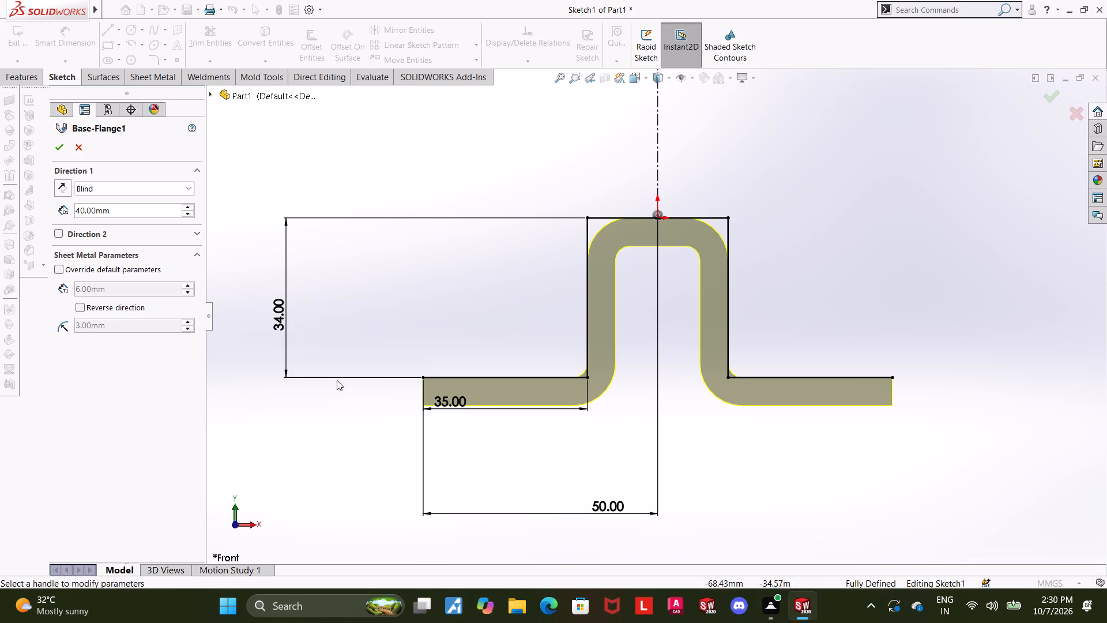
pyautogui.press('Escape')
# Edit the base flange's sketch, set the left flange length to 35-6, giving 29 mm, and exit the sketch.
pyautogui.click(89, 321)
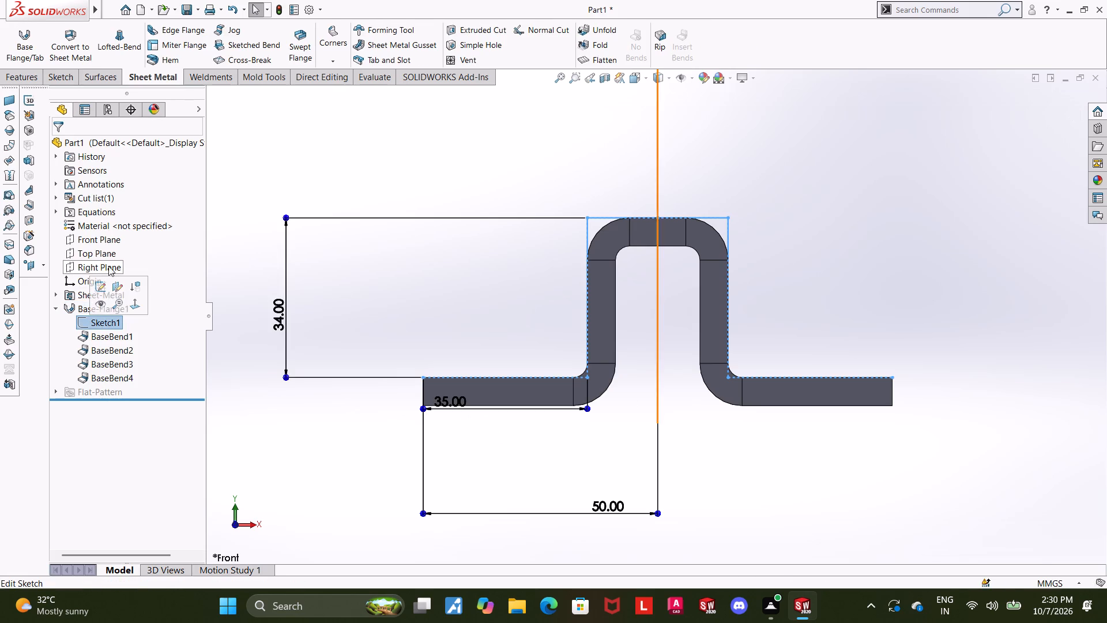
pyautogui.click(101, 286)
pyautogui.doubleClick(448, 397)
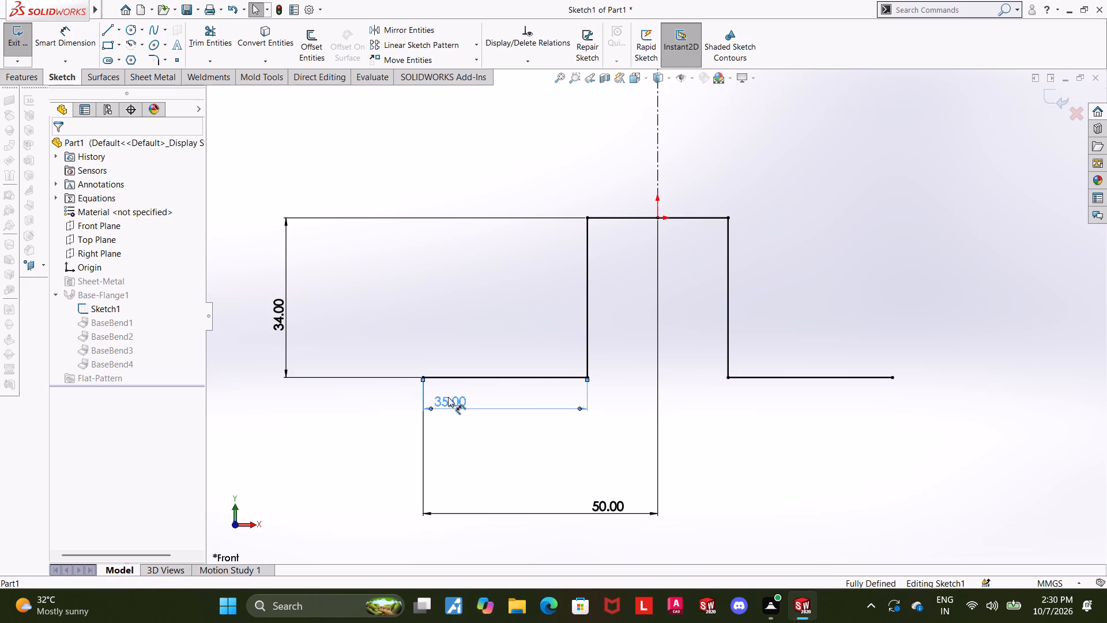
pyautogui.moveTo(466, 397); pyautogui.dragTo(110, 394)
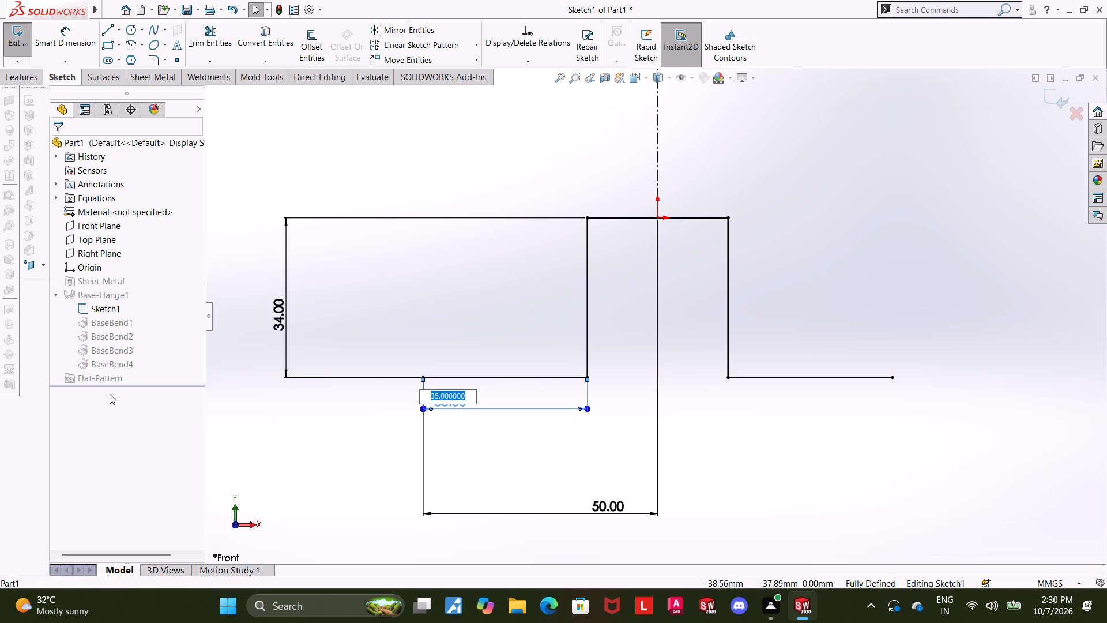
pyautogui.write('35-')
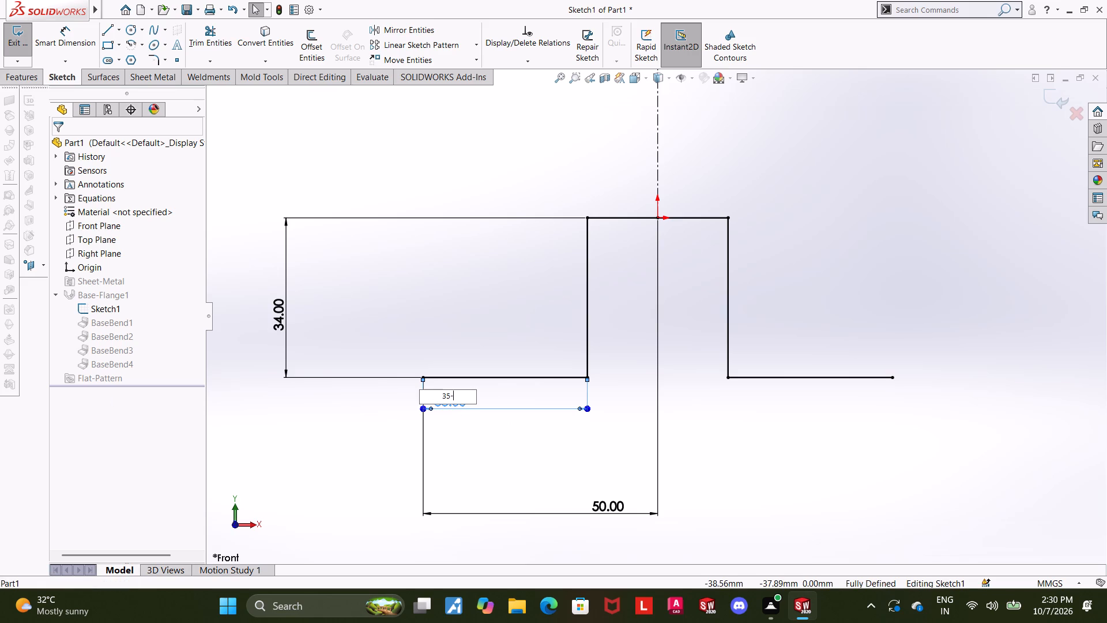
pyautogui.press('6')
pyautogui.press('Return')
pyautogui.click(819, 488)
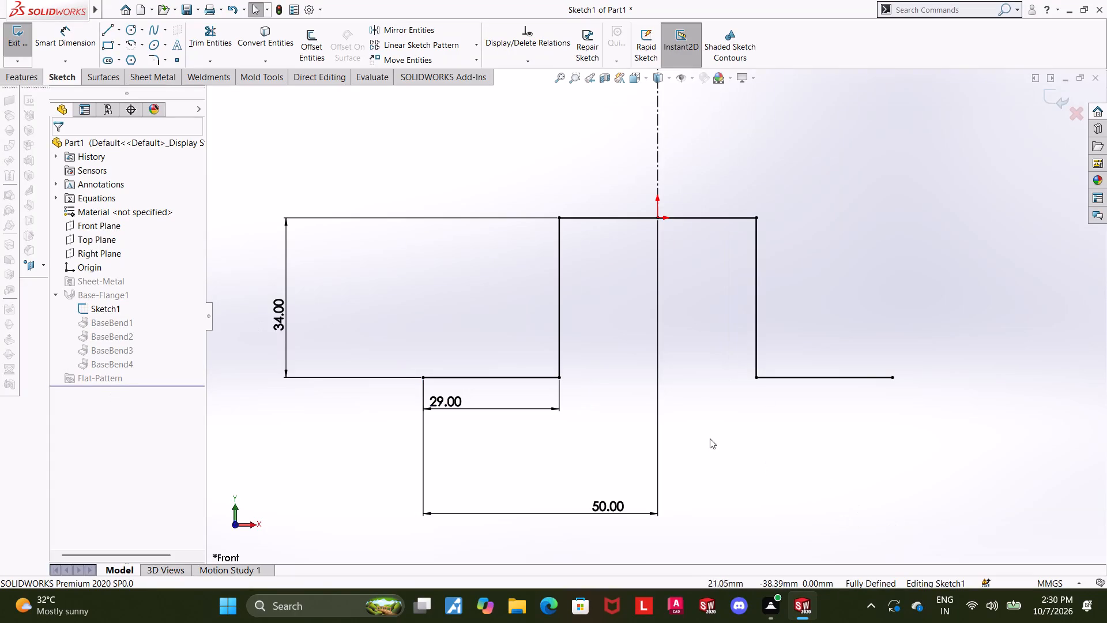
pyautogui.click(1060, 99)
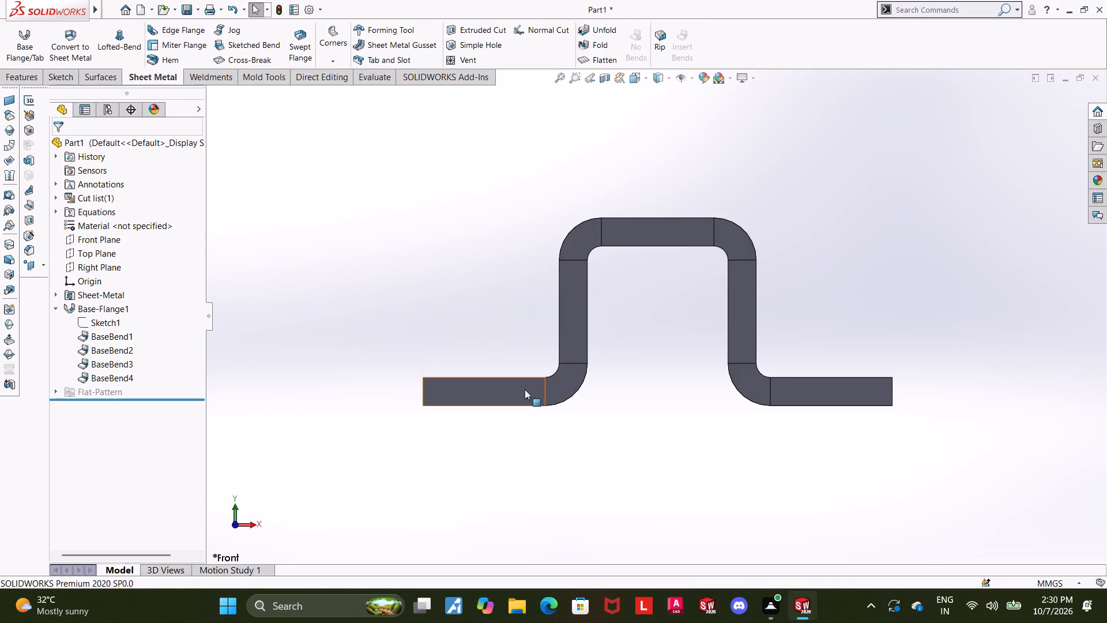
# Open the base flange for editing and examine its thickness preview against the sketch profile from the front and at an angle.
pyautogui.click(88, 309)
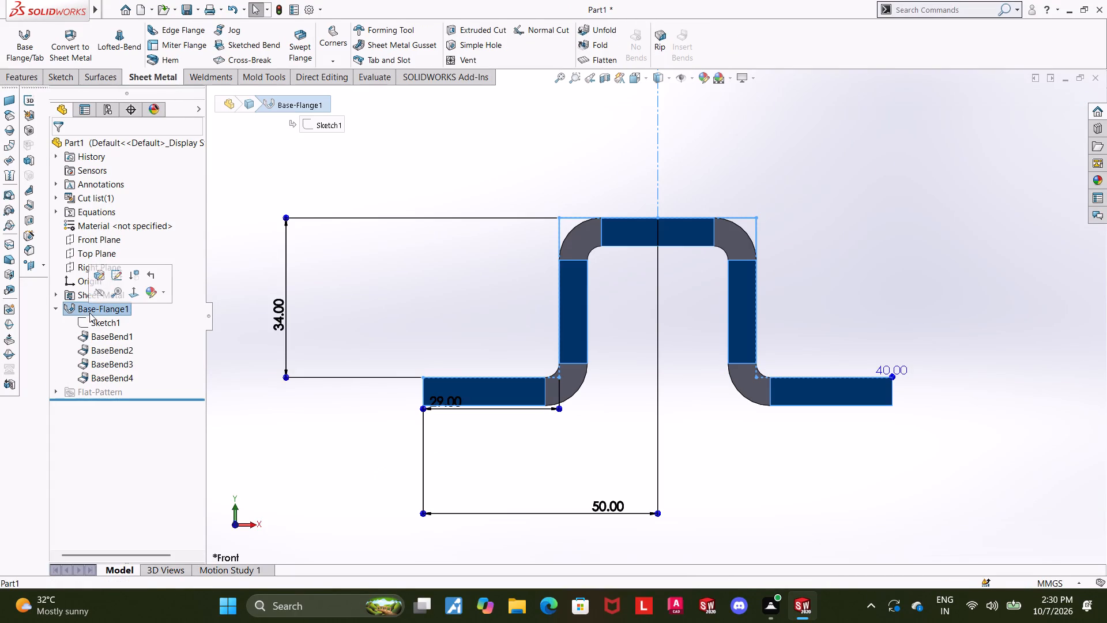
pyautogui.click(103, 272)
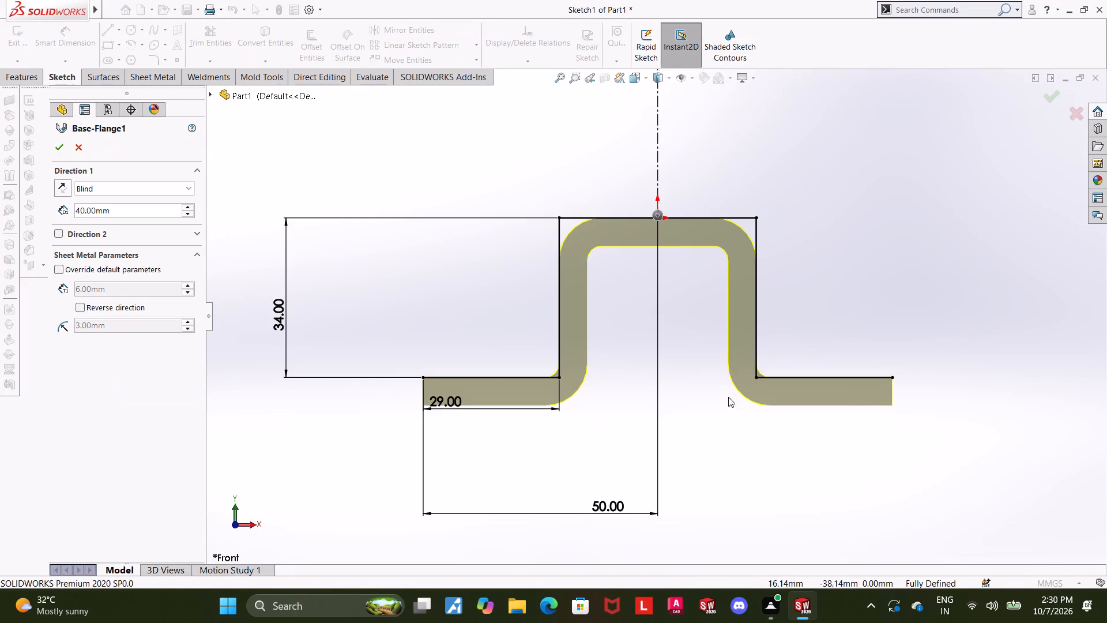
pyautogui.scroll(-1, 717, 394)
pyautogui.scroll(1, 717, 394)
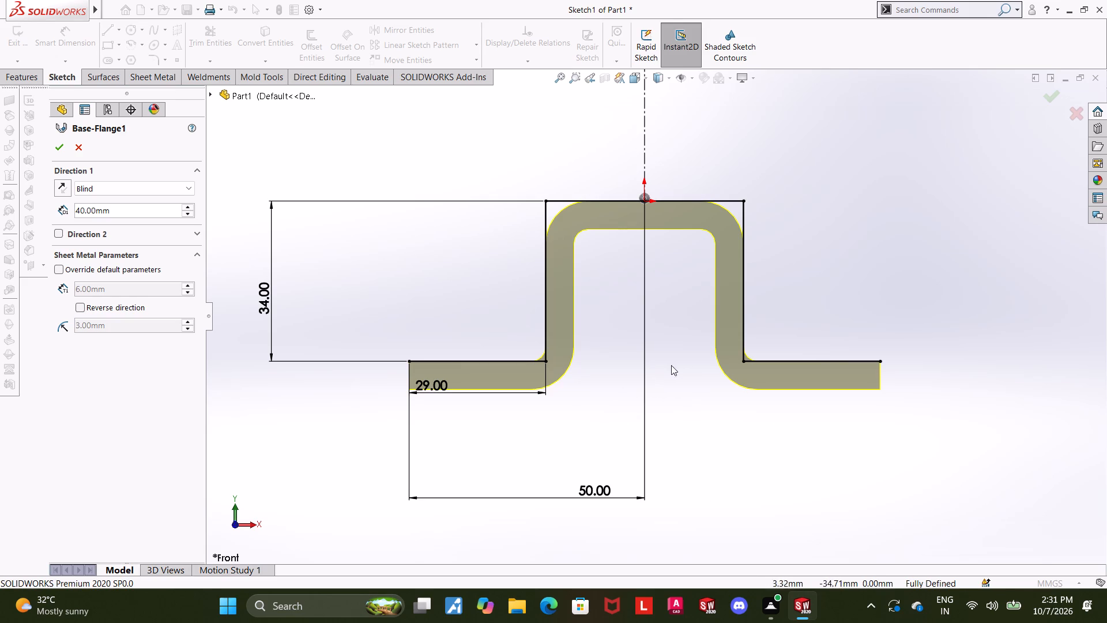
pyautogui.scroll(1, 805, 286)
pyautogui.moveTo(804, 287); pyautogui.dragTo(830, 357, button='middle')
pyautogui.scroll(2, 780, 365)
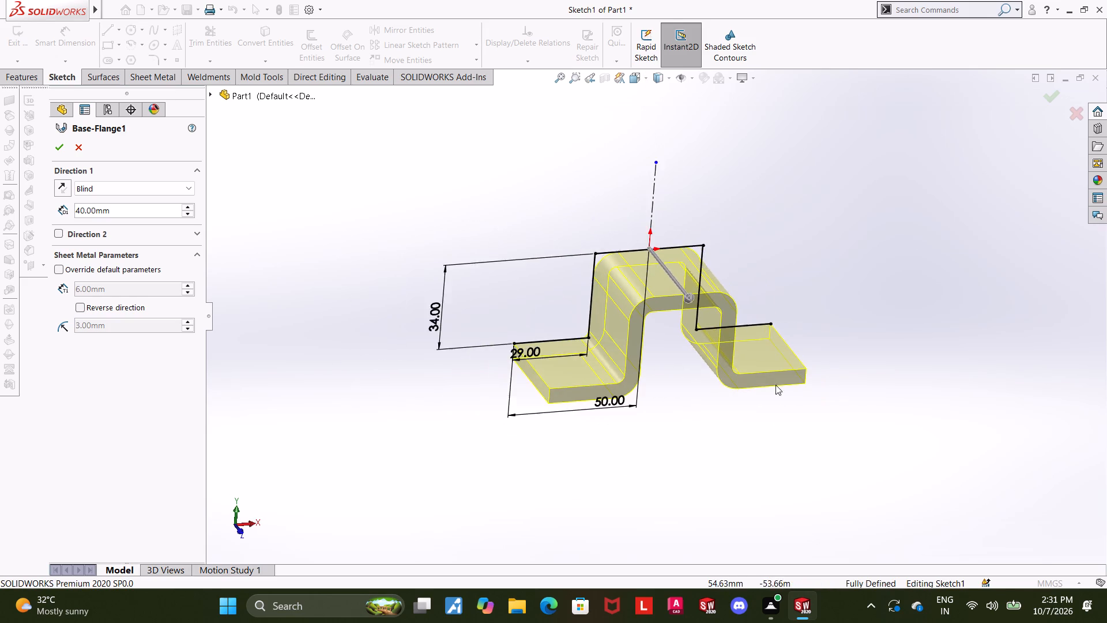
pyautogui.scroll(3, 774, 399)
pyautogui.moveTo(765, 395); pyautogui.dragTo(748, 361, button='middle')
pyautogui.scroll(-4, 628, 336)
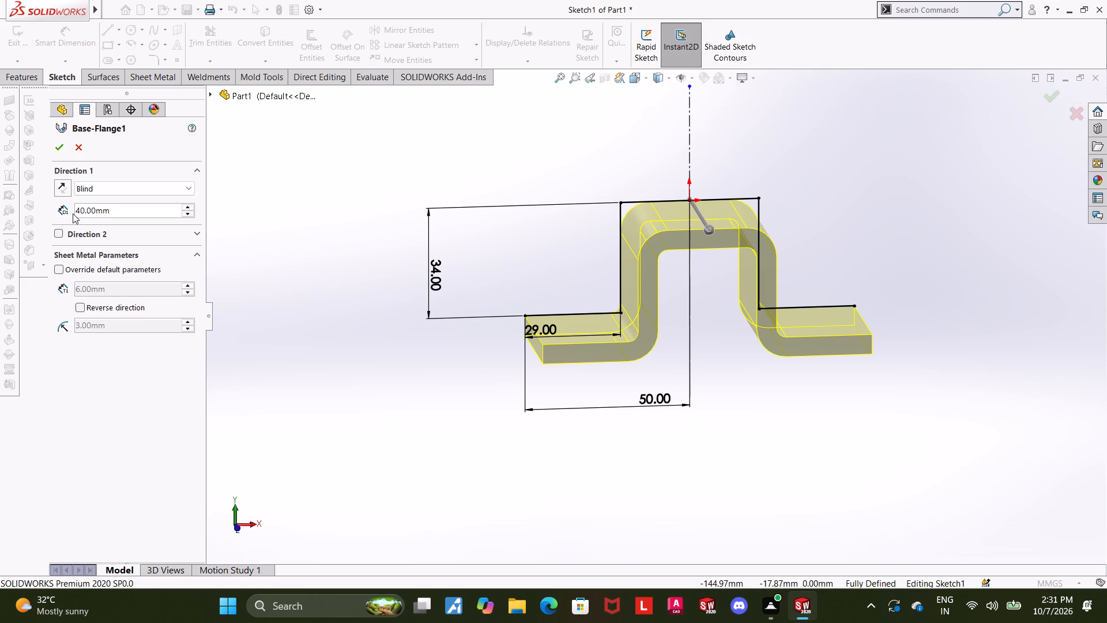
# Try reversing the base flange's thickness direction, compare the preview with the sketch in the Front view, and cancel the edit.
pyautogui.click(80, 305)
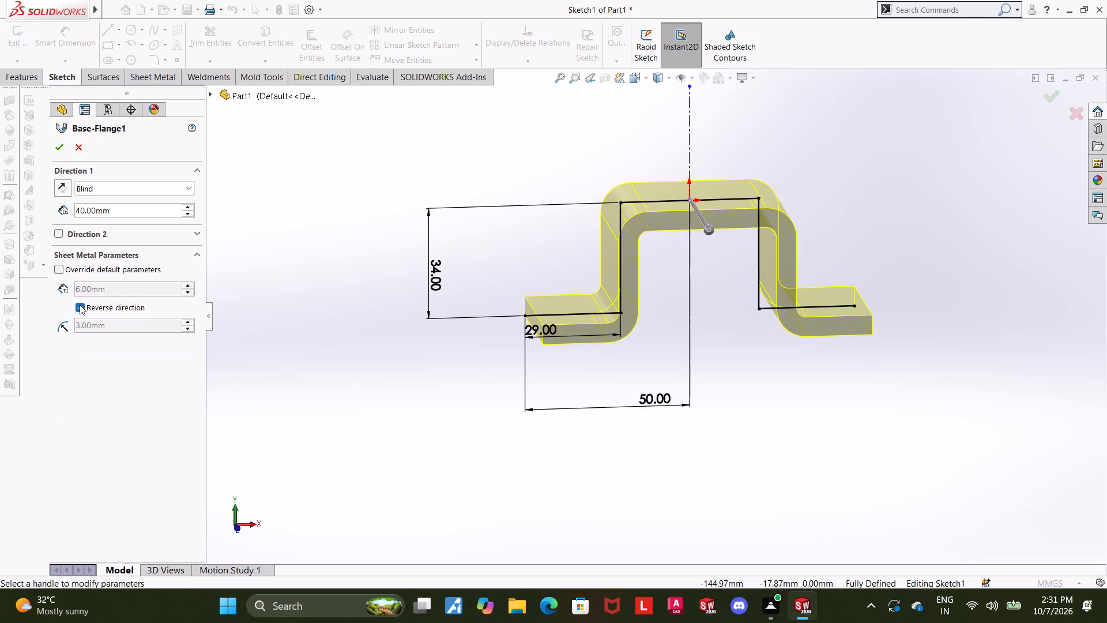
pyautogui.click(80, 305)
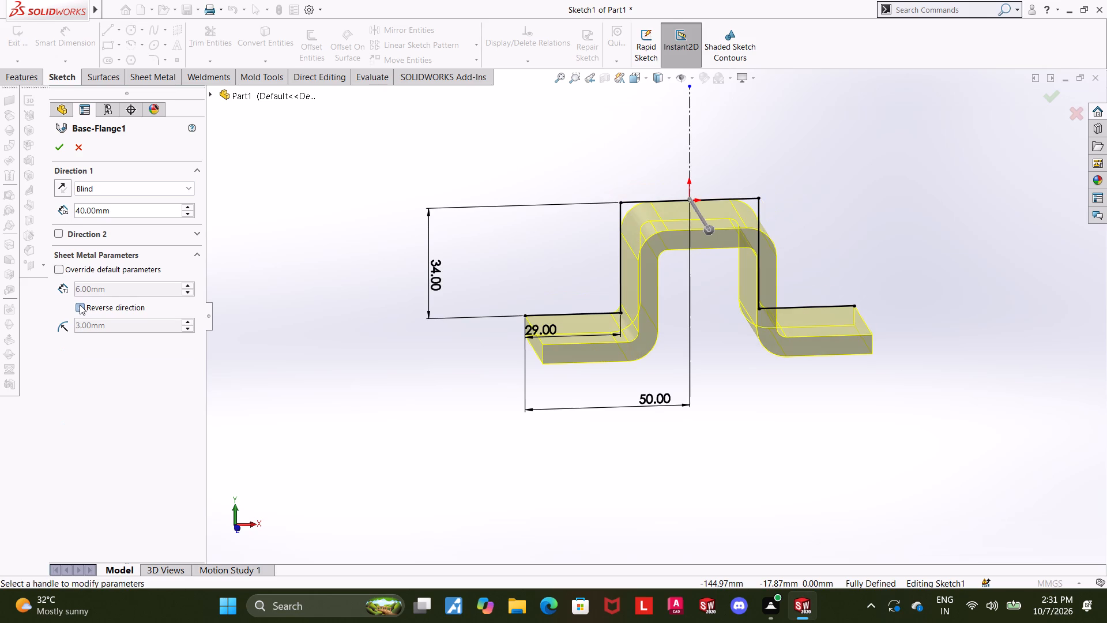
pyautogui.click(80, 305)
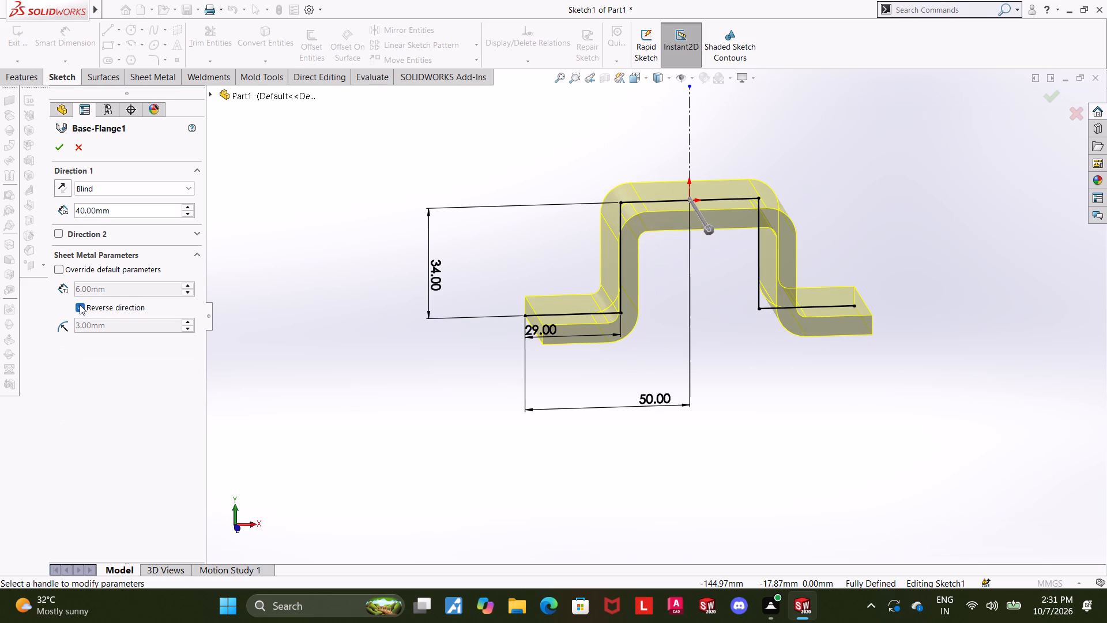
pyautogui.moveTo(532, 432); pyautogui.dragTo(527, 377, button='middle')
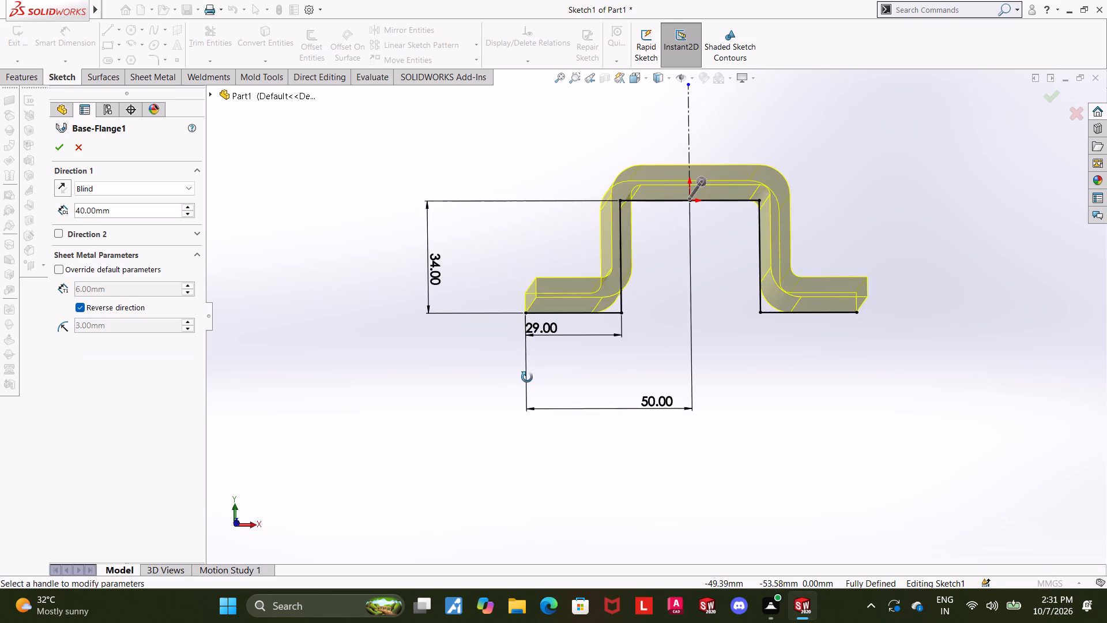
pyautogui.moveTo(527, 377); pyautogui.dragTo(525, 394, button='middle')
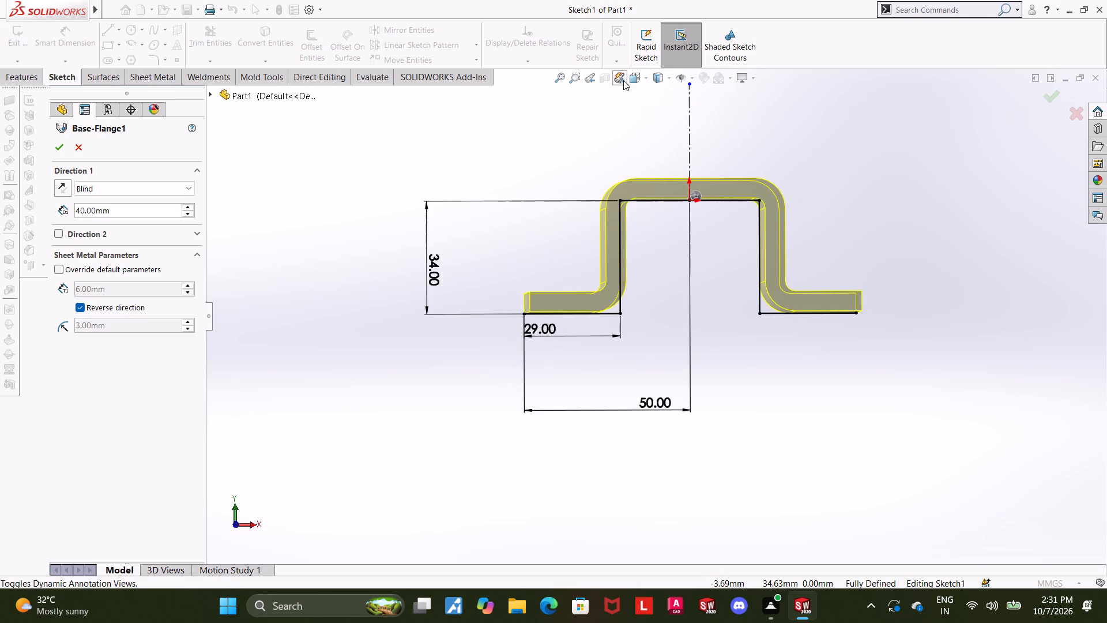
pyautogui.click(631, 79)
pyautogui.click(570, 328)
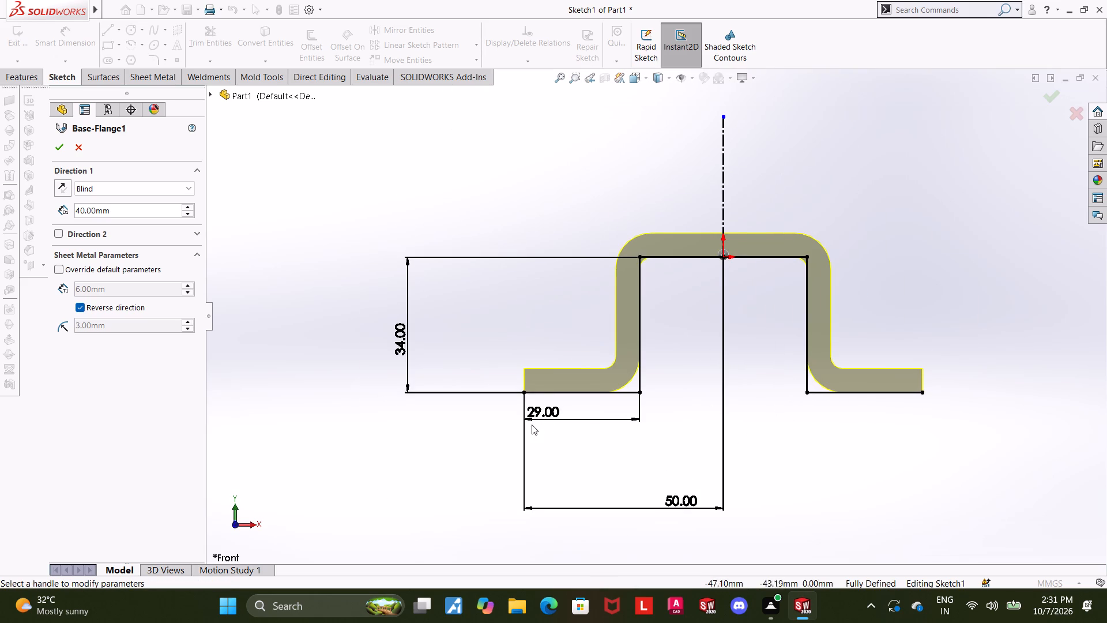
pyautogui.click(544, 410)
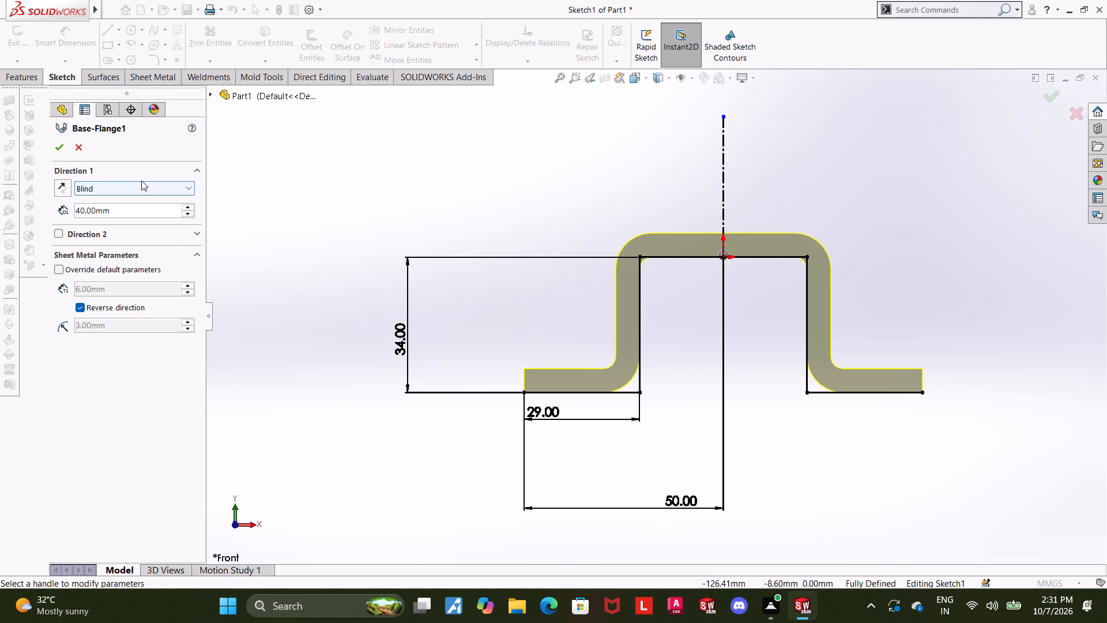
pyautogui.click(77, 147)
# Edit the base flange's sketch, set the left flange length to 35 mm, and exit the sketch.
pyautogui.doubleClick(83, 321)
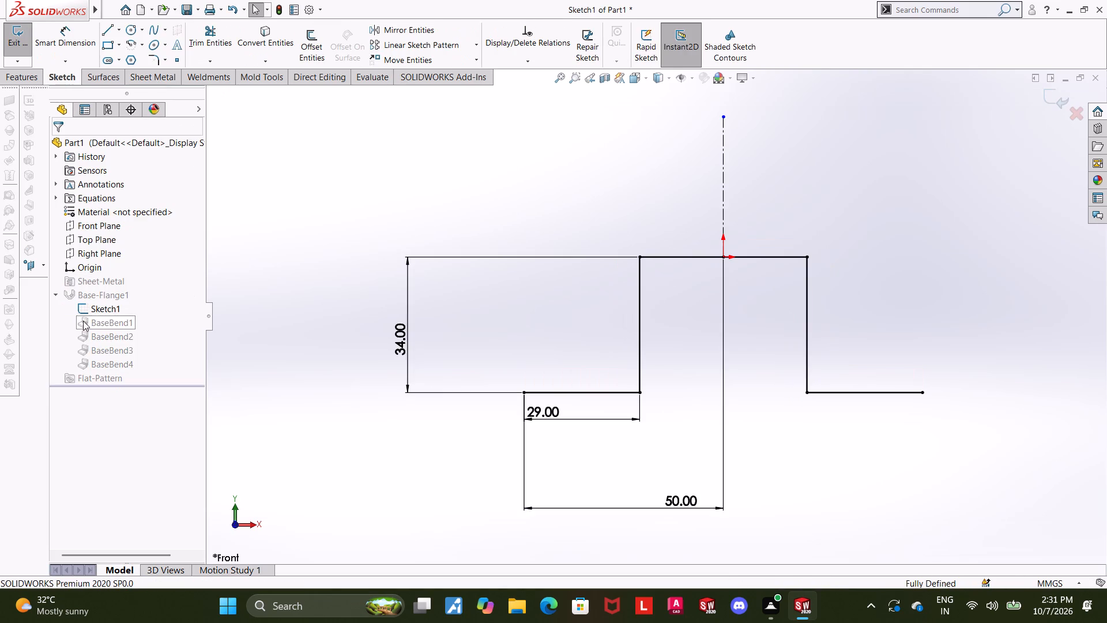
pyautogui.doubleClick(560, 414)
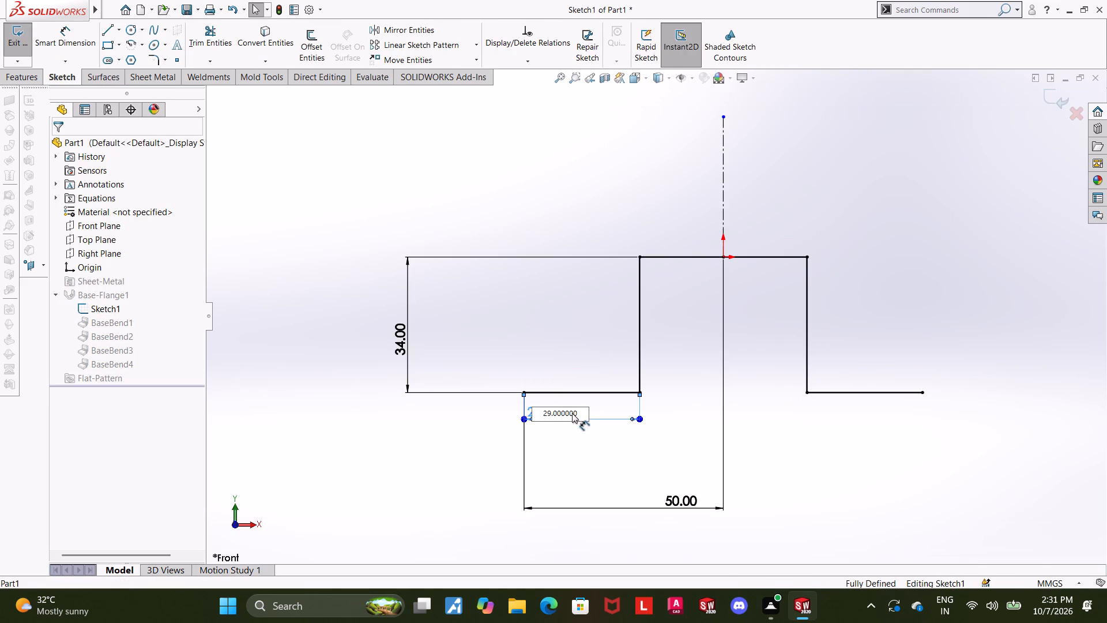
pyautogui.moveTo(578, 413); pyautogui.dragTo(500, 418)
pyautogui.write('35')
pyautogui.press('Return')
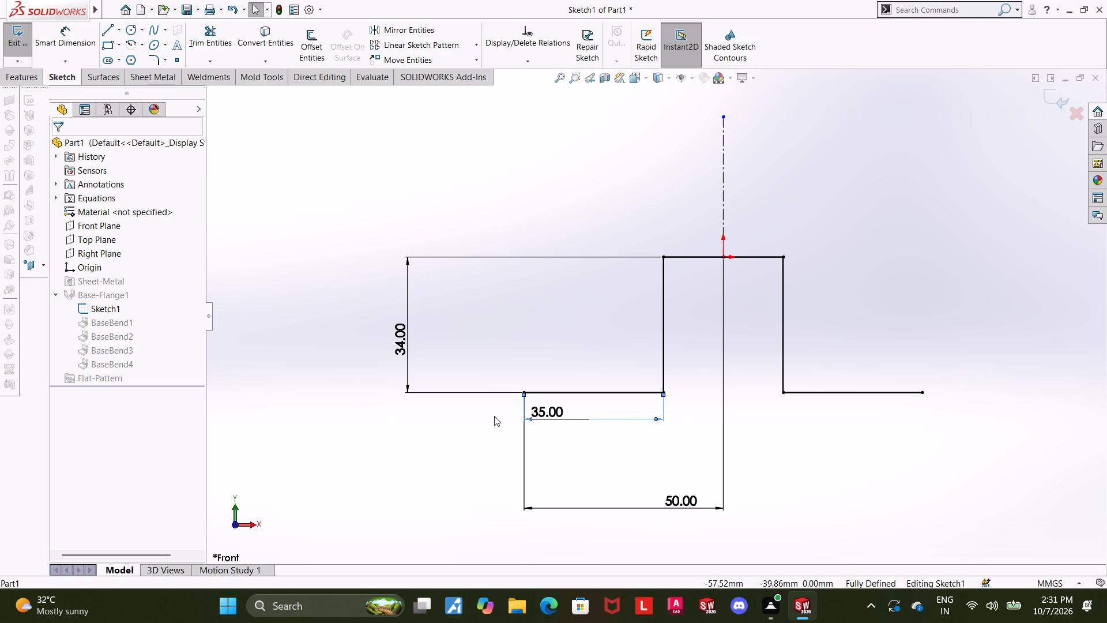
pyautogui.press('Escape')
pyautogui.press('Escape')
pyautogui.click(1050, 103)
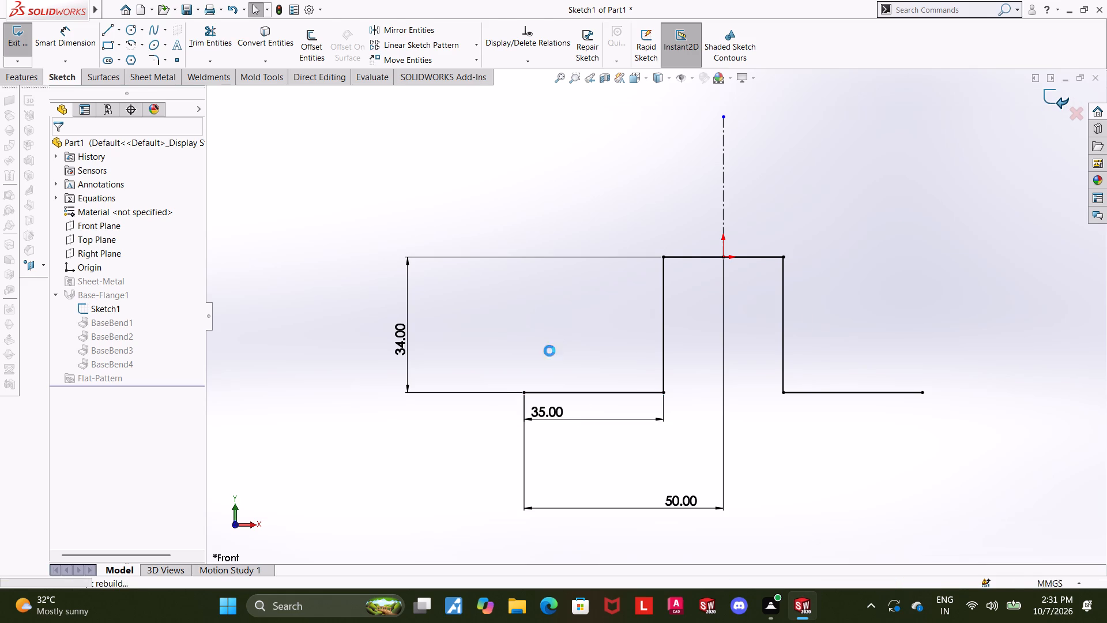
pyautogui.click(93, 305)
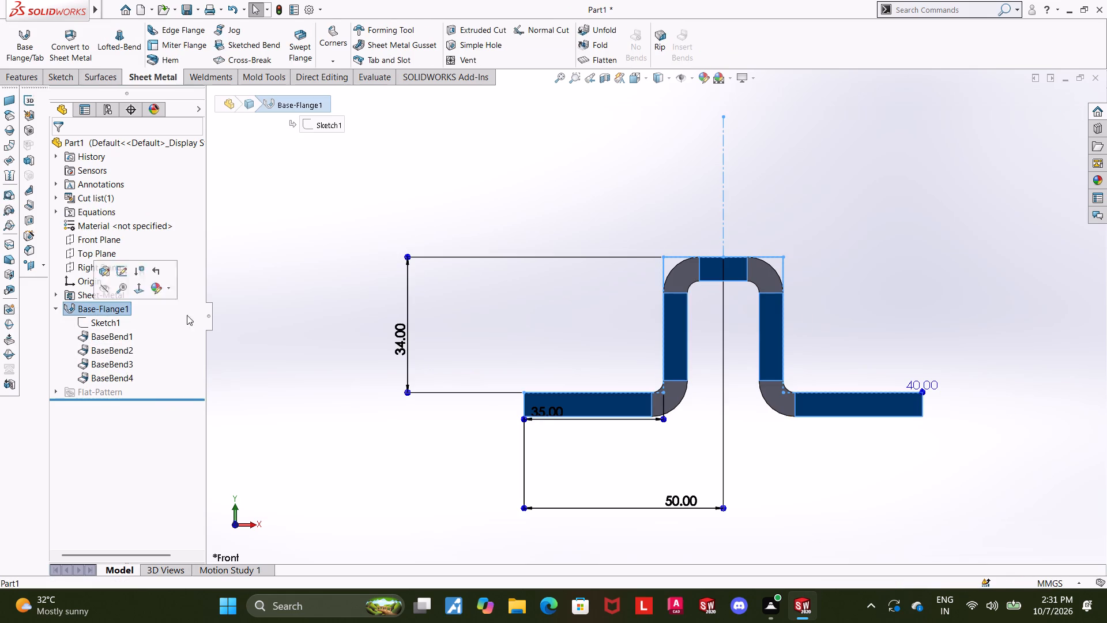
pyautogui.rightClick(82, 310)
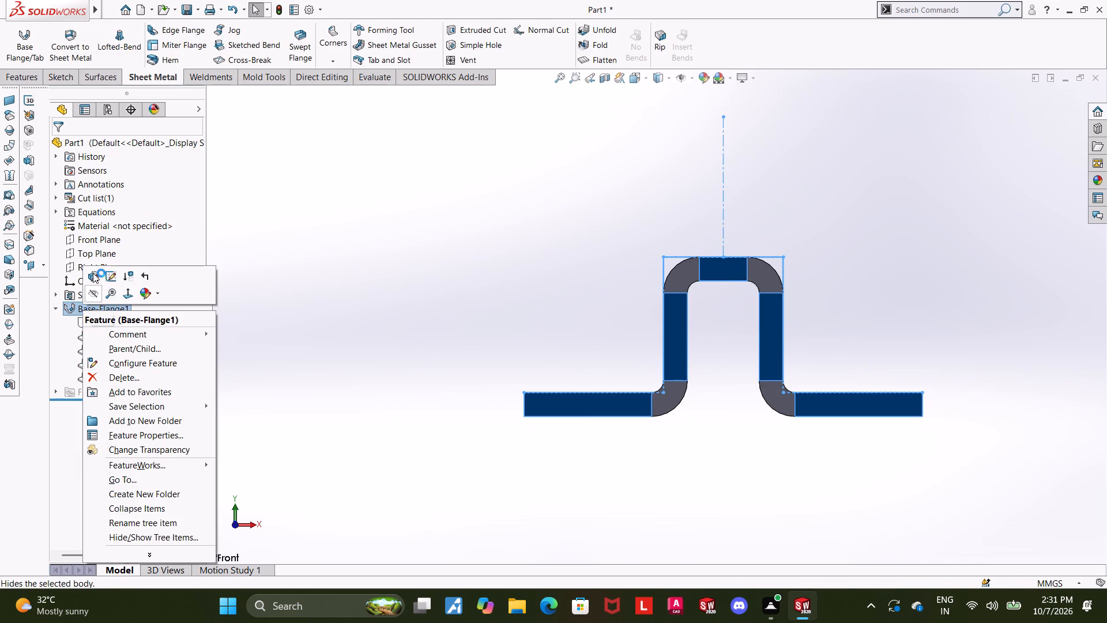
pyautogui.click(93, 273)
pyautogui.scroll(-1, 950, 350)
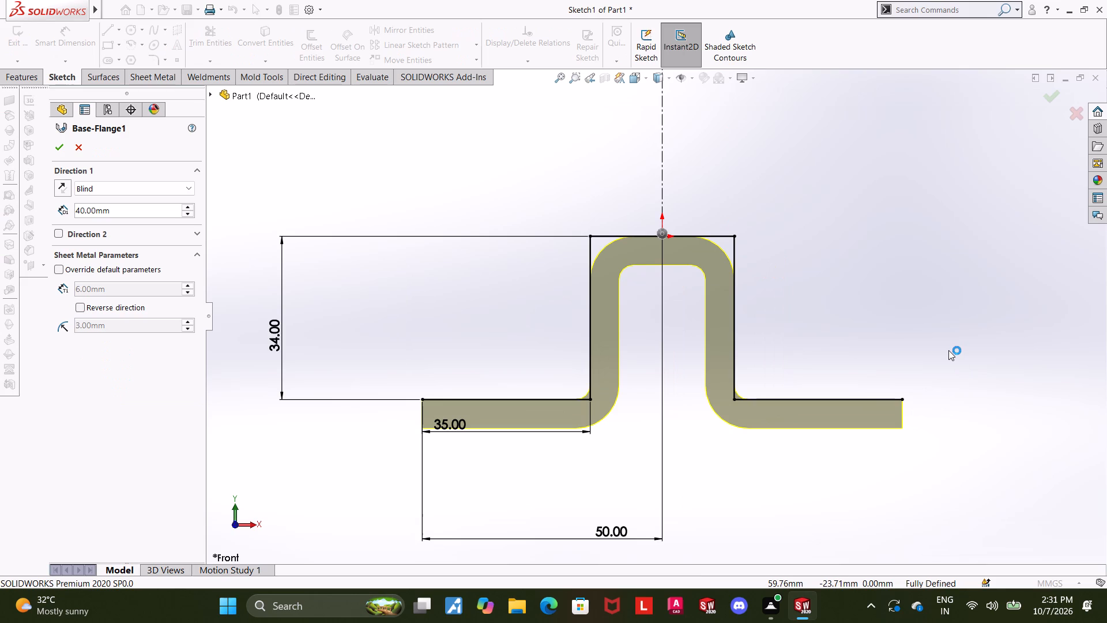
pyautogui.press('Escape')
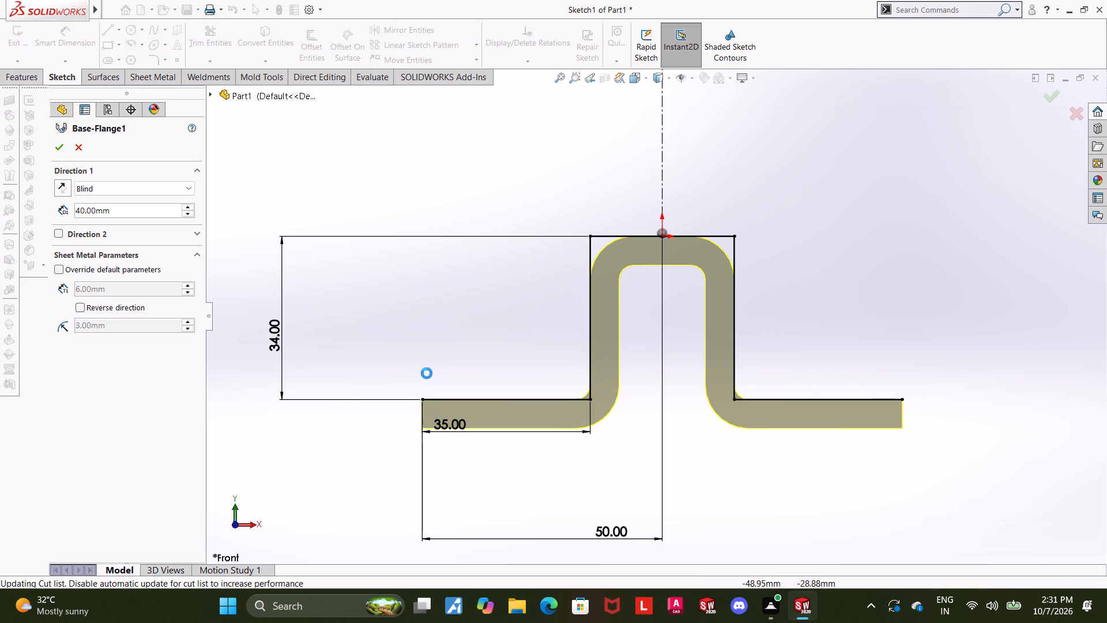
# Edit the base flange, reverse its thickness direction so the material lies outside the sketch profile, and accept the change.
pyautogui.click(99, 306)
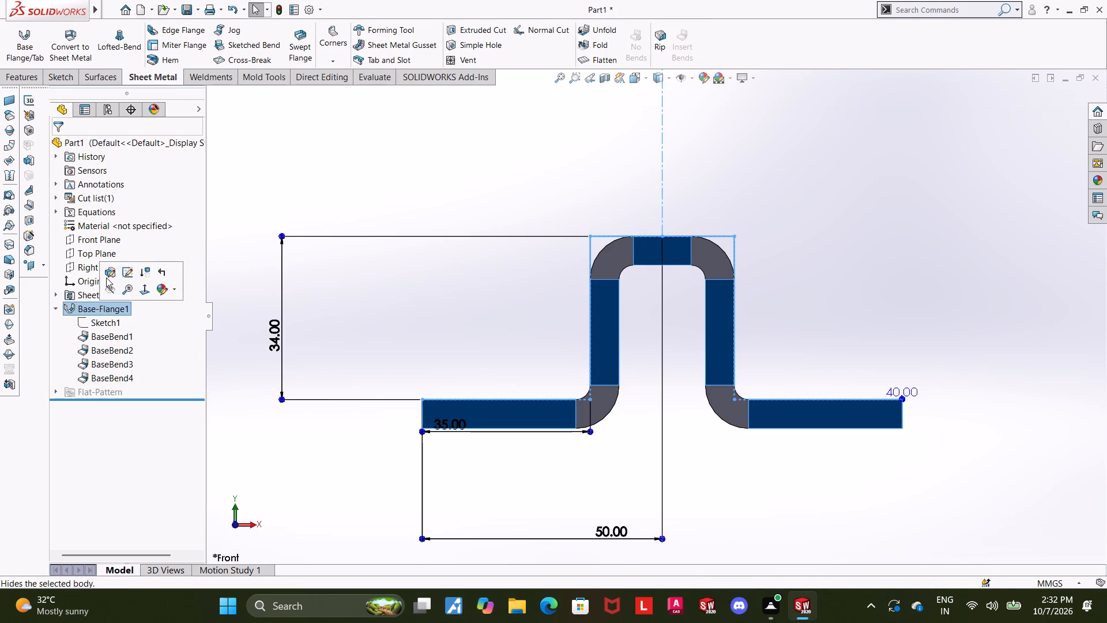
pyautogui.click(106, 277)
pyautogui.click(81, 307)
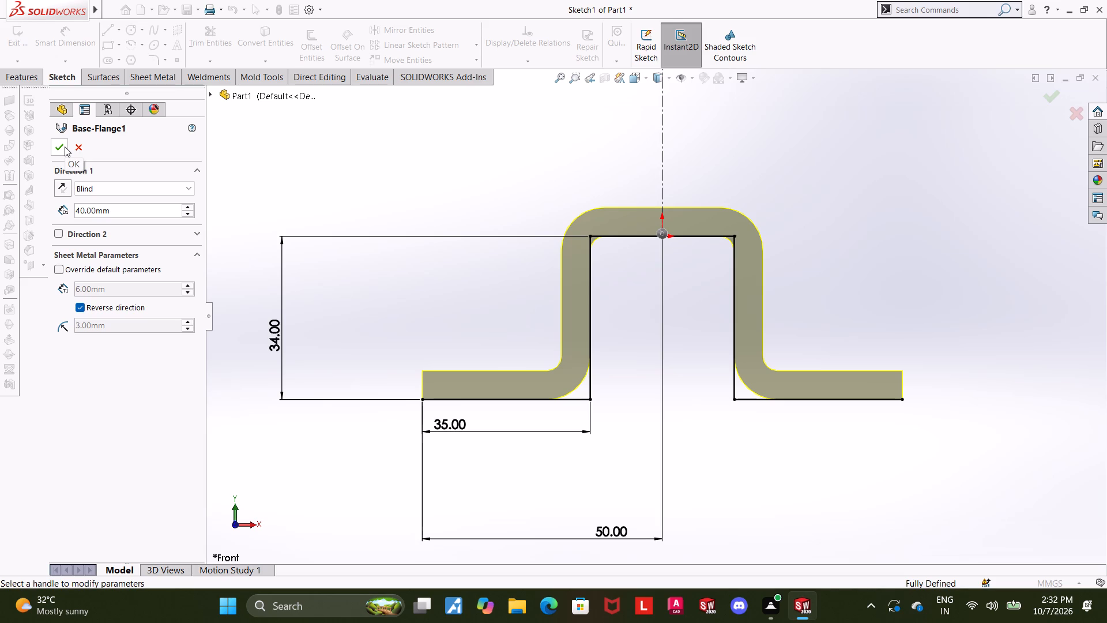
pyautogui.moveTo(365, 303); pyautogui.dragTo(365, 310, button='middle')
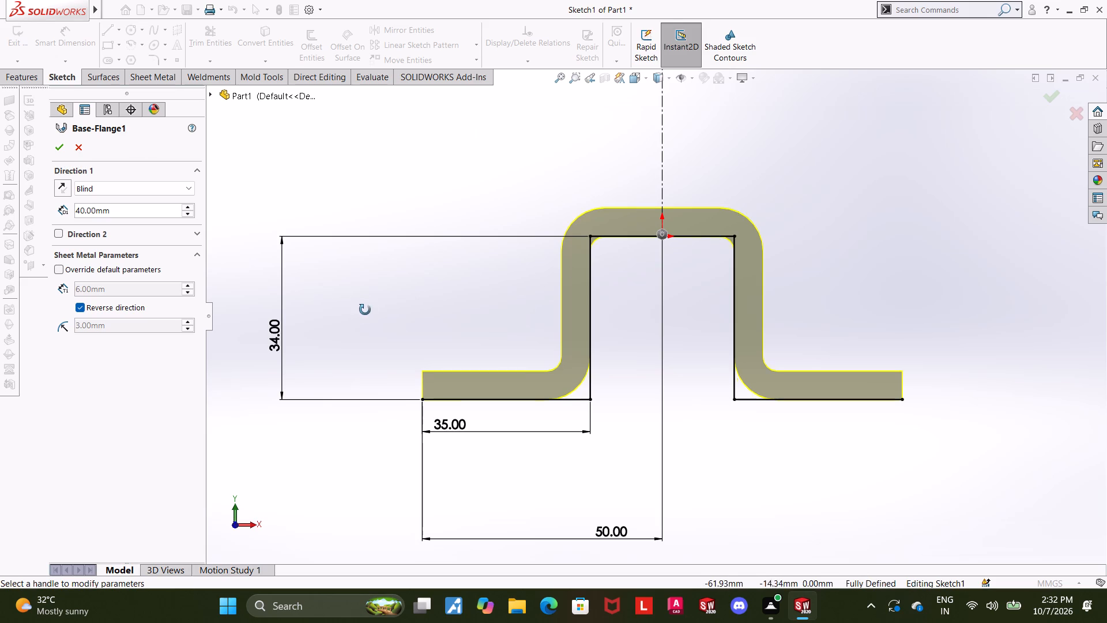
pyautogui.moveTo(365, 310); pyautogui.dragTo(365, 309, button='middle')
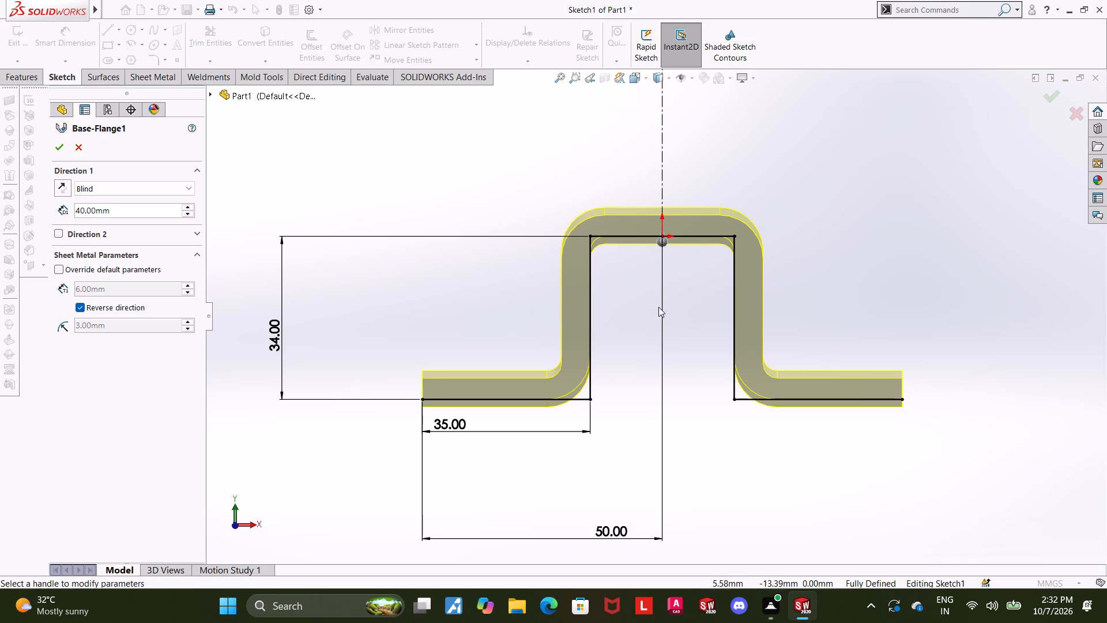
pyautogui.scroll(1, 657, 297)
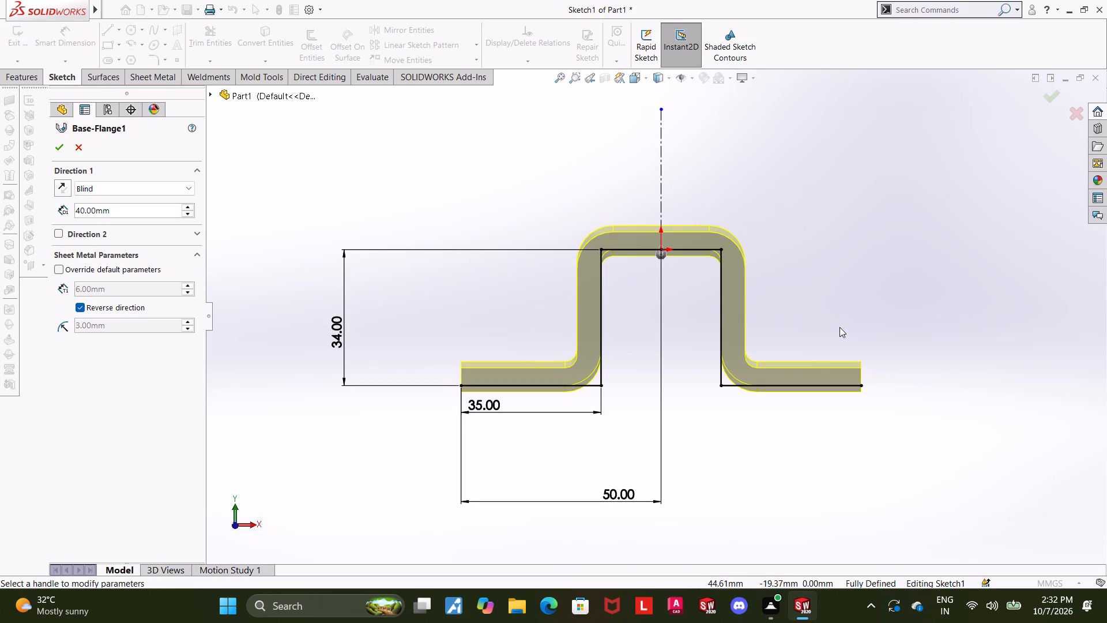
pyautogui.click(1052, 92)
pyautogui.moveTo(848, 264); pyautogui.dragTo(914, 271, button='middle')
pyautogui.click(937, 306)
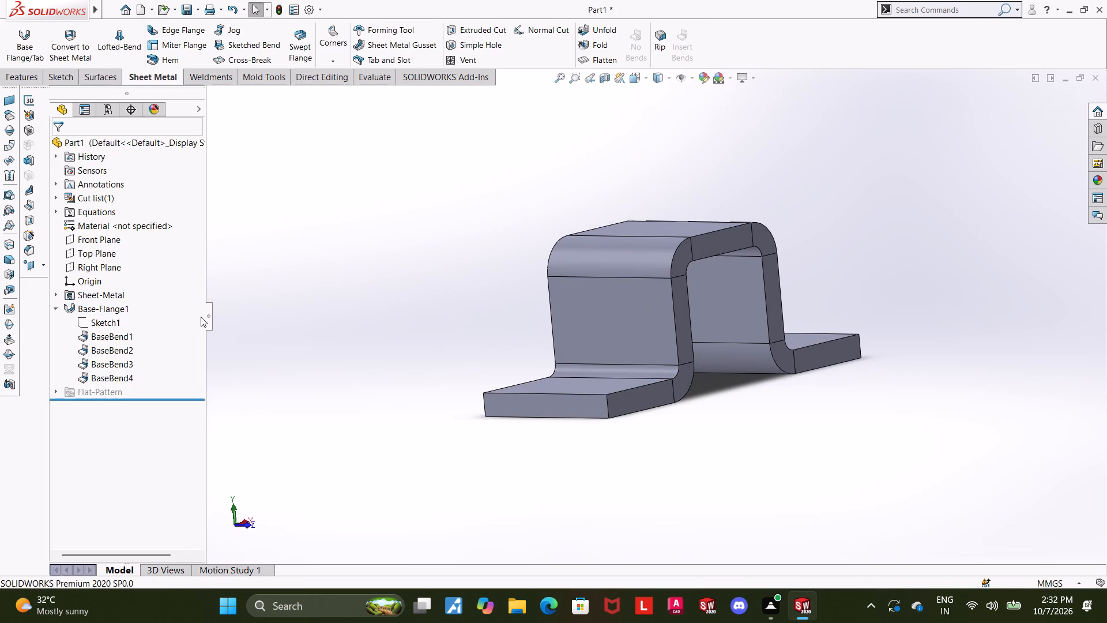
# Start a sketch on the Right Plane and draw a corner rectangle about 21 by 16 mm from the bracket's top front corner.
pyautogui.click(76, 262)
pyautogui.click(86, 249)
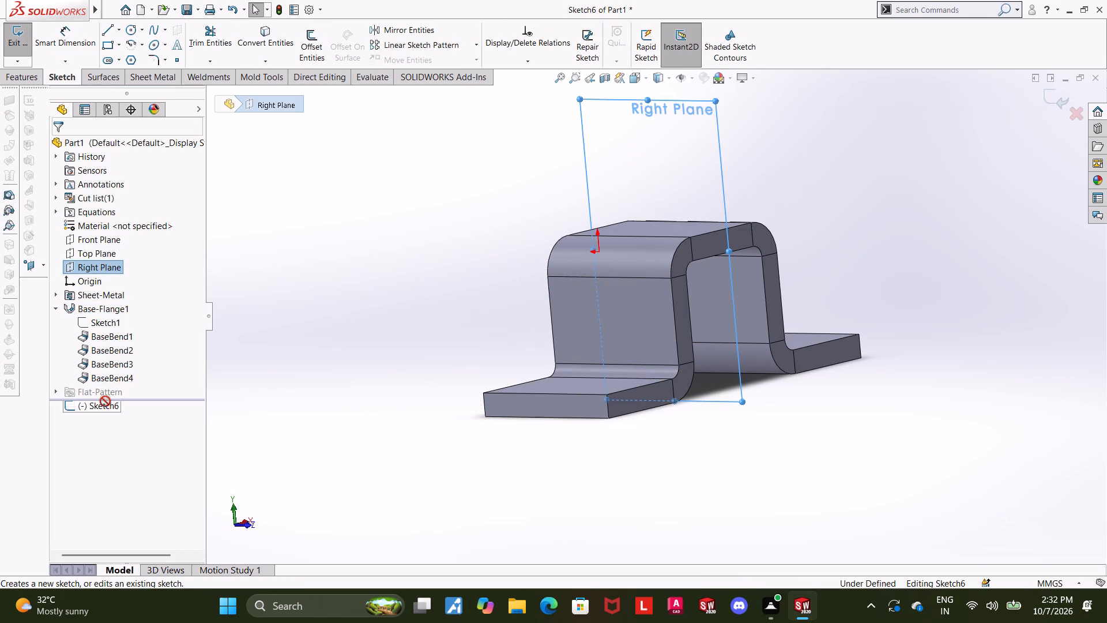
pyautogui.click(107, 410)
pyautogui.click(131, 391)
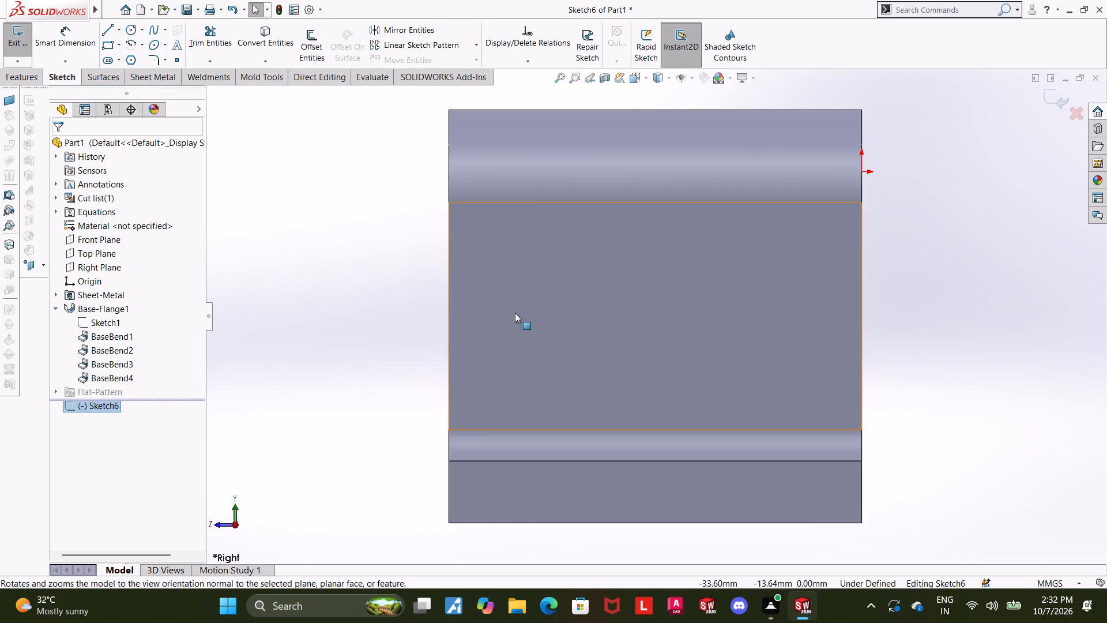
pyautogui.scroll(2, 583, 310)
pyautogui.scroll(1, 827, 219)
pyautogui.scroll(-1, 830, 215)
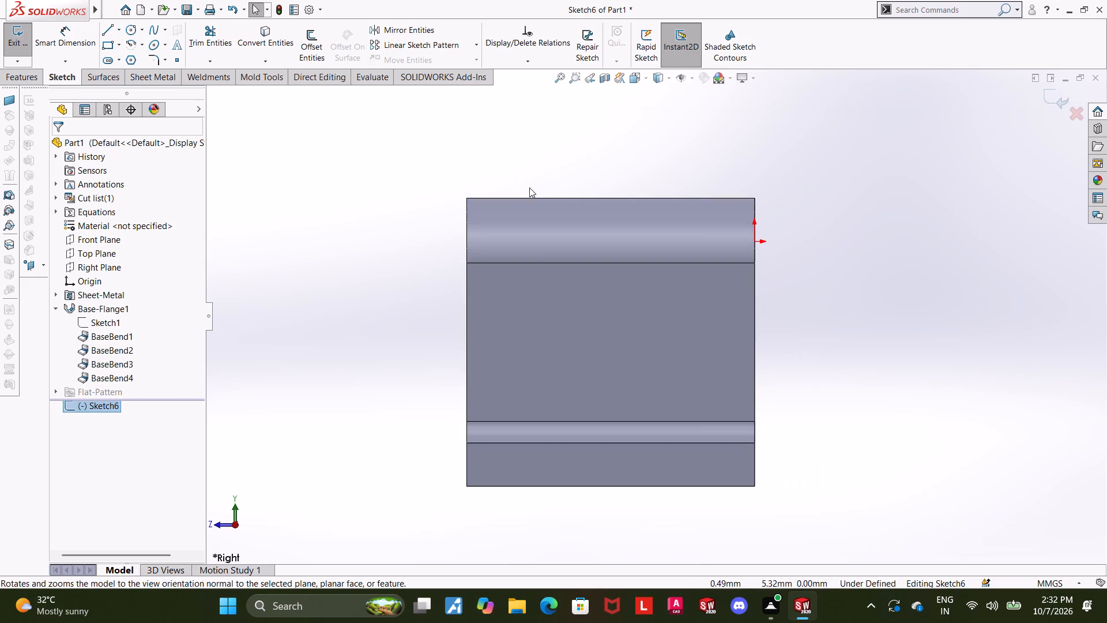
pyautogui.click(110, 46)
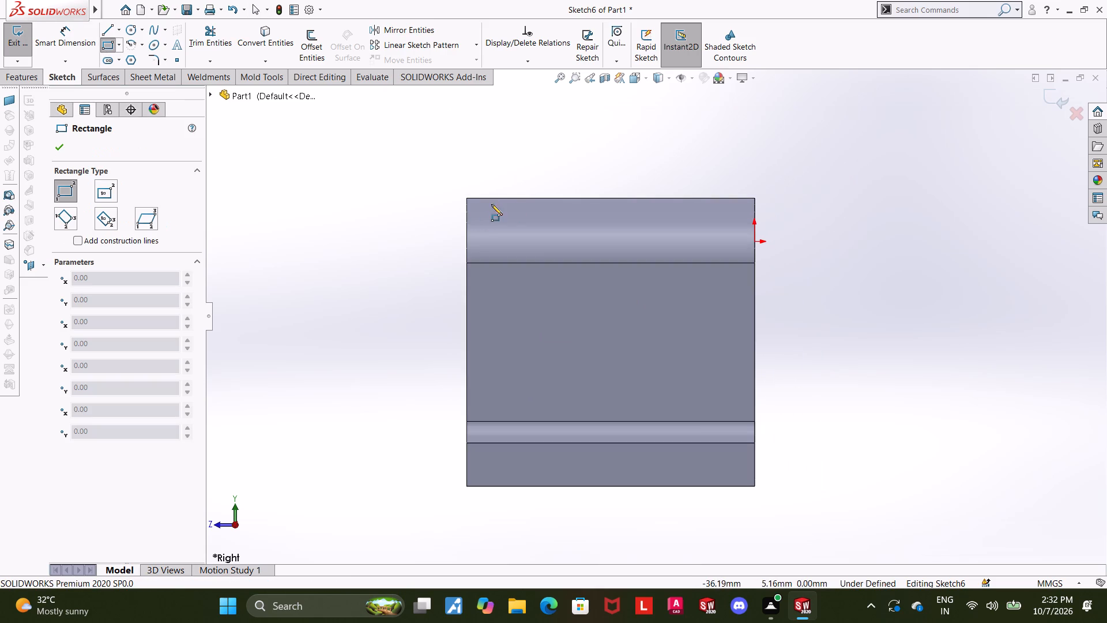
pyautogui.click(466, 196)
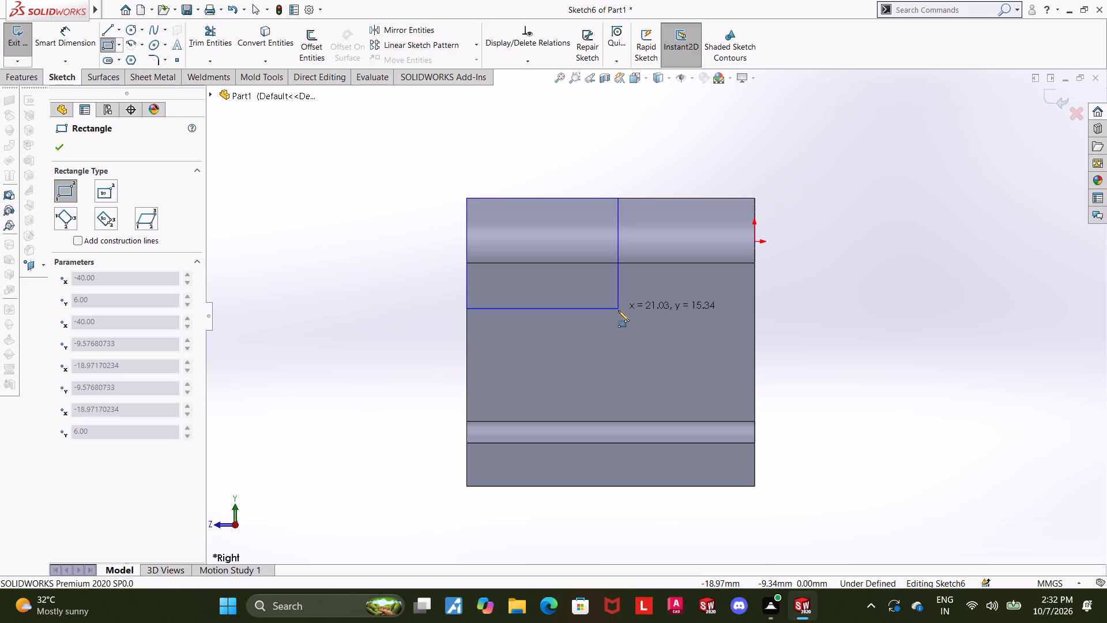
pyautogui.click(618, 310)
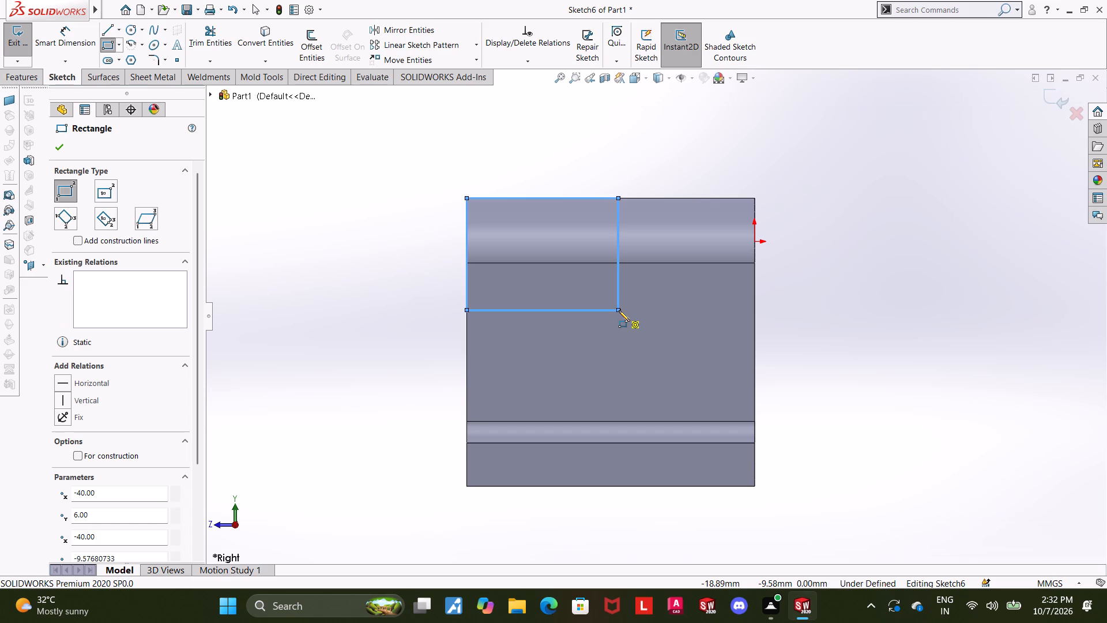
pyautogui.press('Escape')
# Dimension the rectangle's height as 20 mm.
pyautogui.click(81, 46)
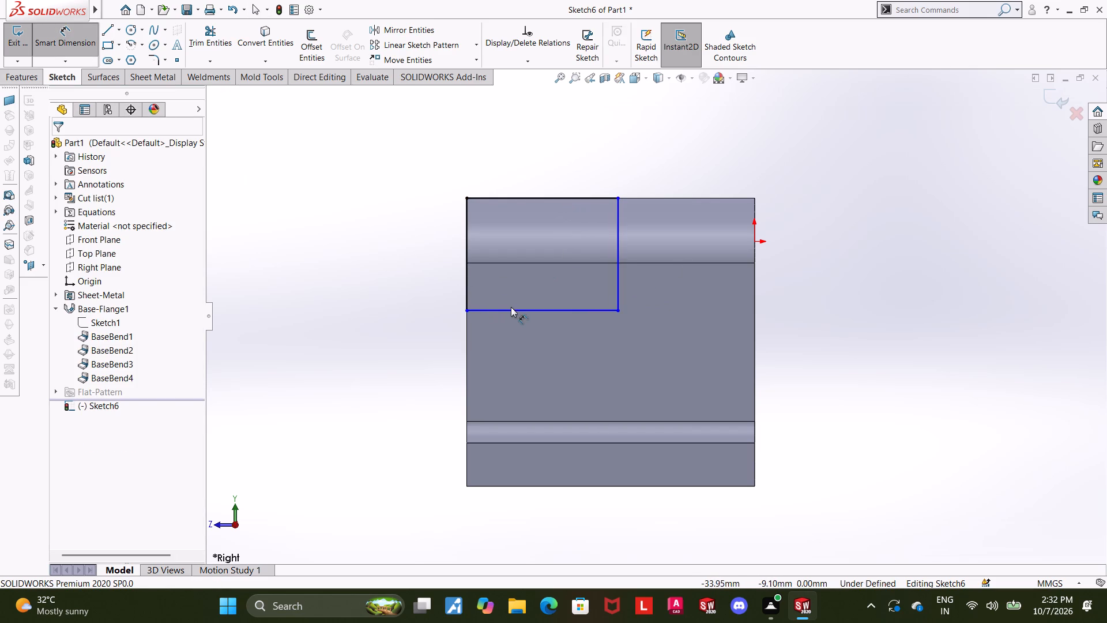
pyautogui.click(468, 284)
pyautogui.click(449, 283)
pyautogui.write('20')
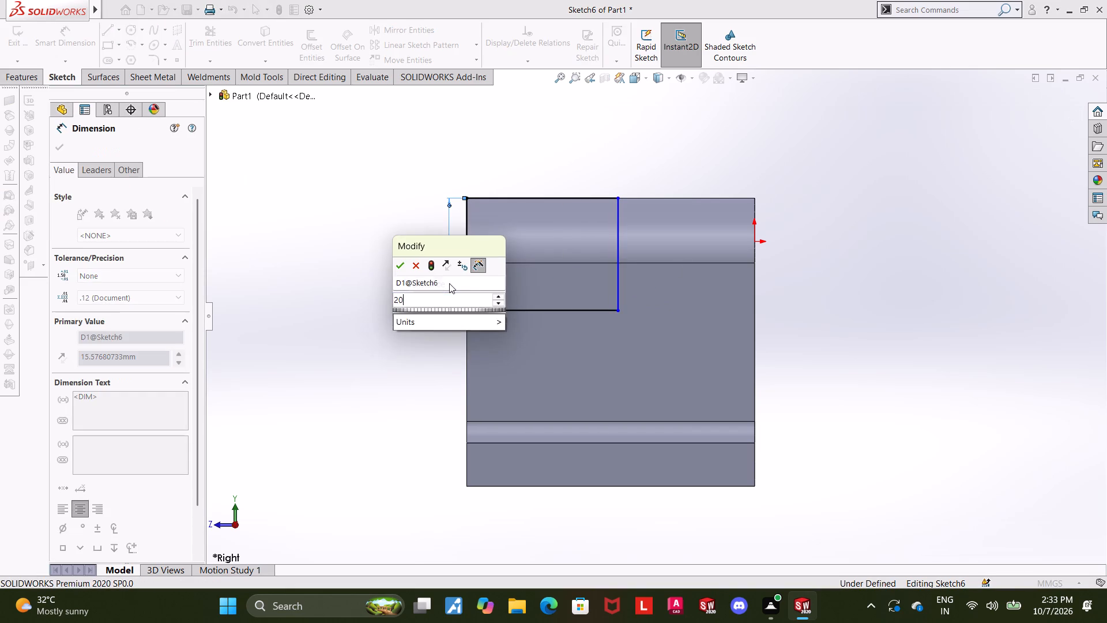
pyautogui.press('Return')
pyautogui.press('Escape')
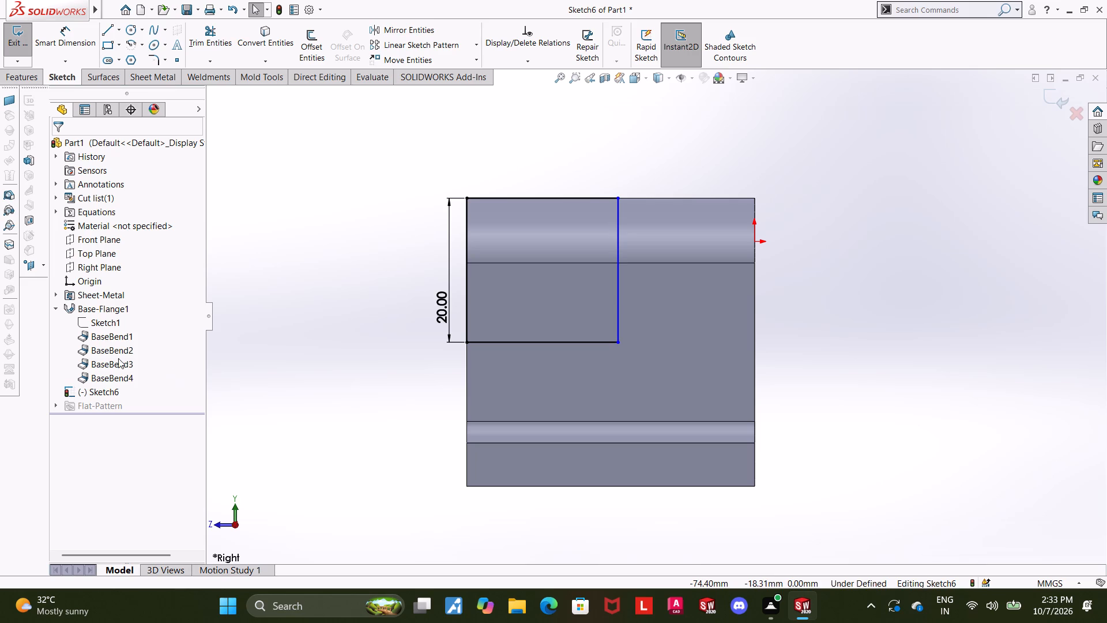
# Dimension the rectangle's width as 20 mm and exit the sketch.
pyautogui.click(70, 50)
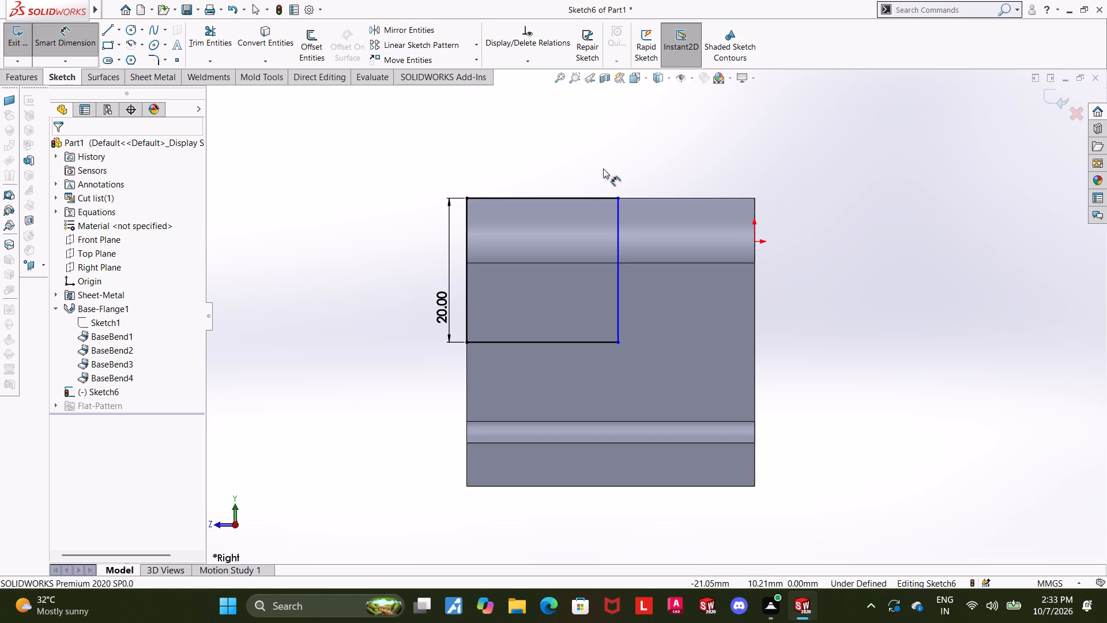
pyautogui.press('Escape')
pyautogui.press('Escape')
pyautogui.click(53, 43)
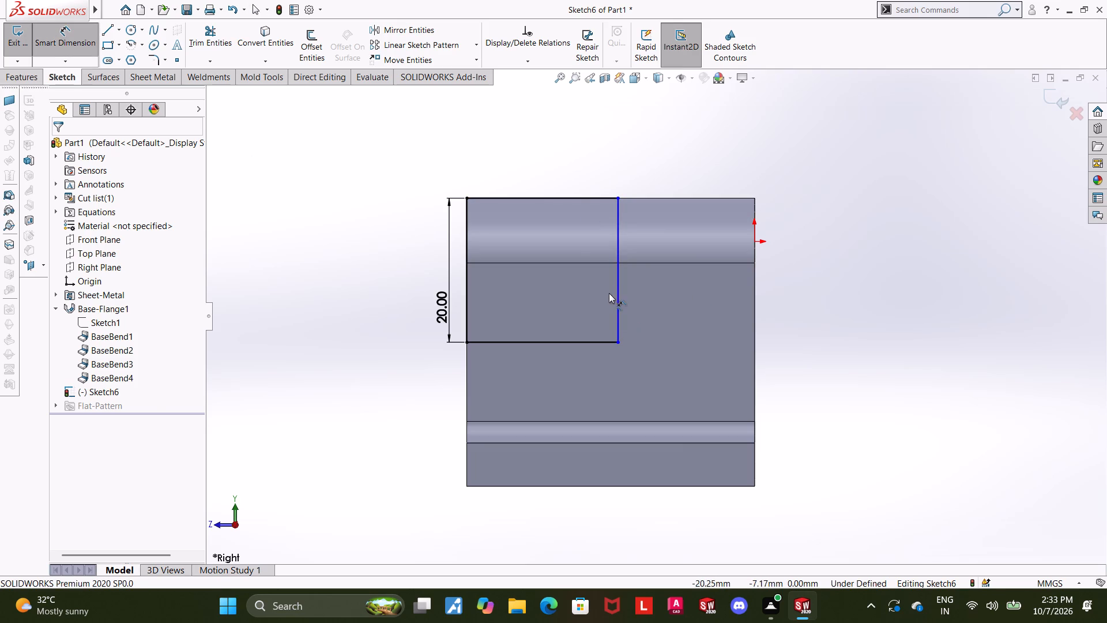
pyautogui.click(617, 294)
pyautogui.click(466, 294)
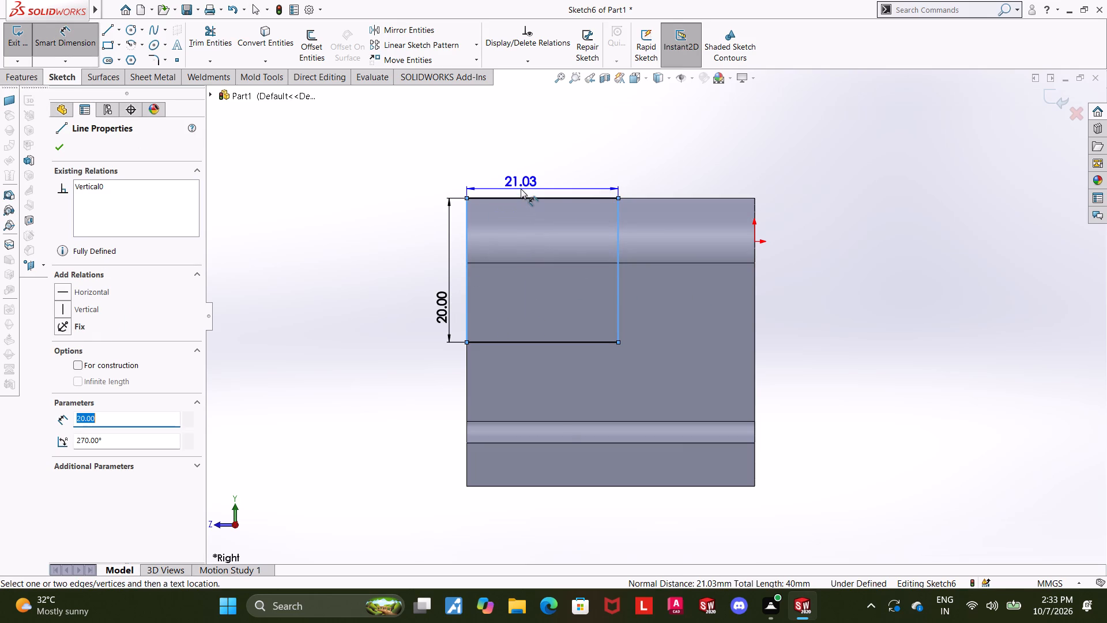
pyautogui.click(522, 187)
pyautogui.write('20')
pyautogui.press('Return')
pyautogui.press('Escape')
pyautogui.press('Escape')
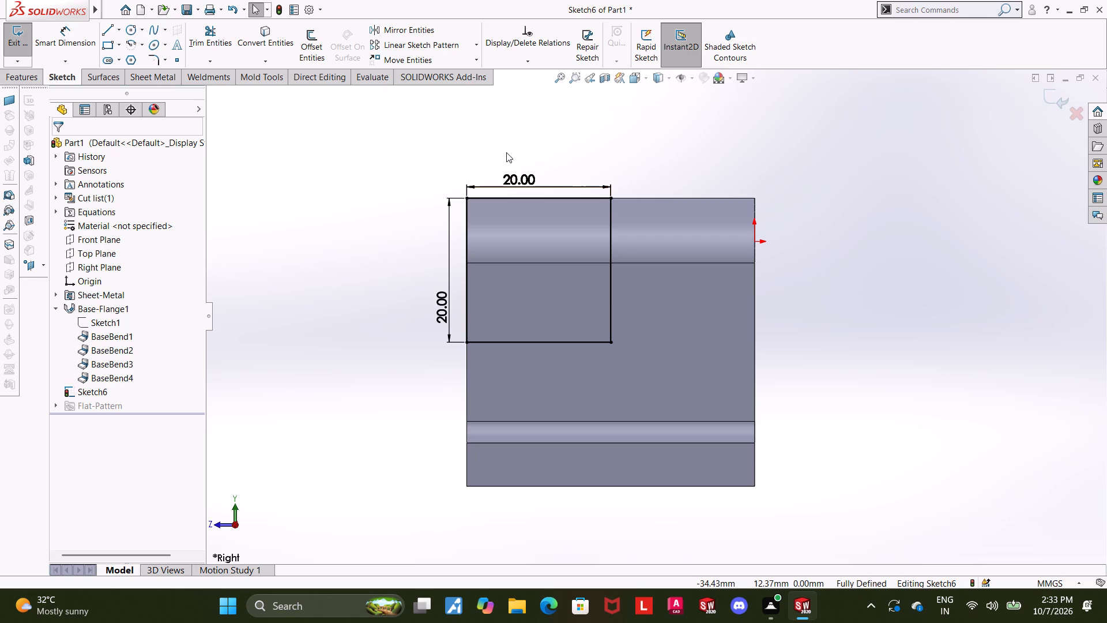
pyautogui.click(1059, 99)
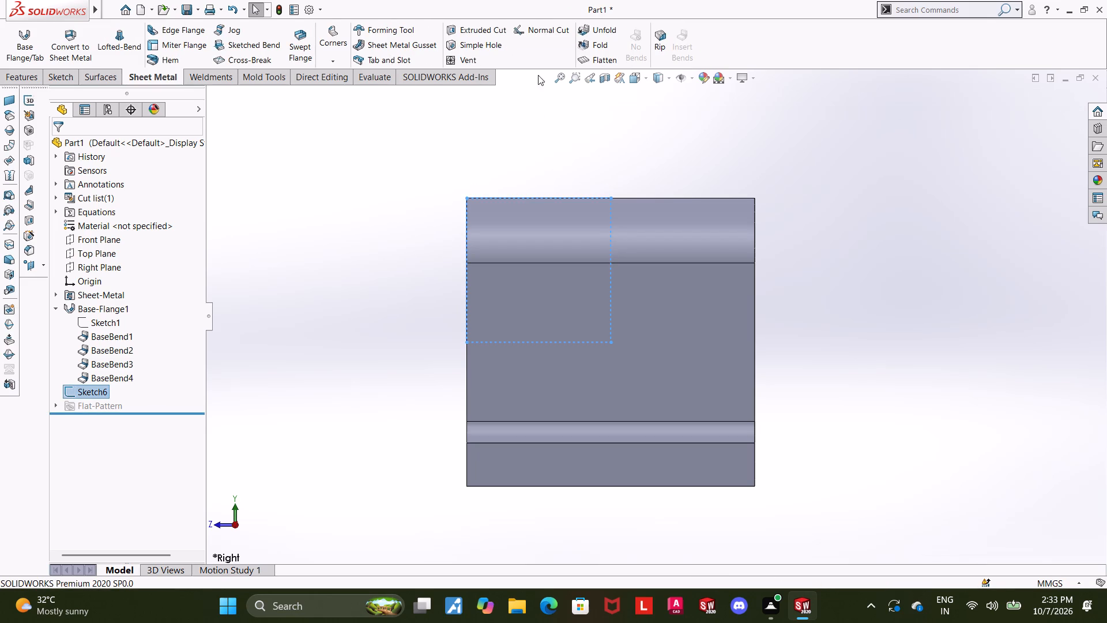
# Cut the square sketch through the bracket with Extruded Cut using the Through All - Both end condition, keeping Normal cut on.
pyautogui.click(25, 80)
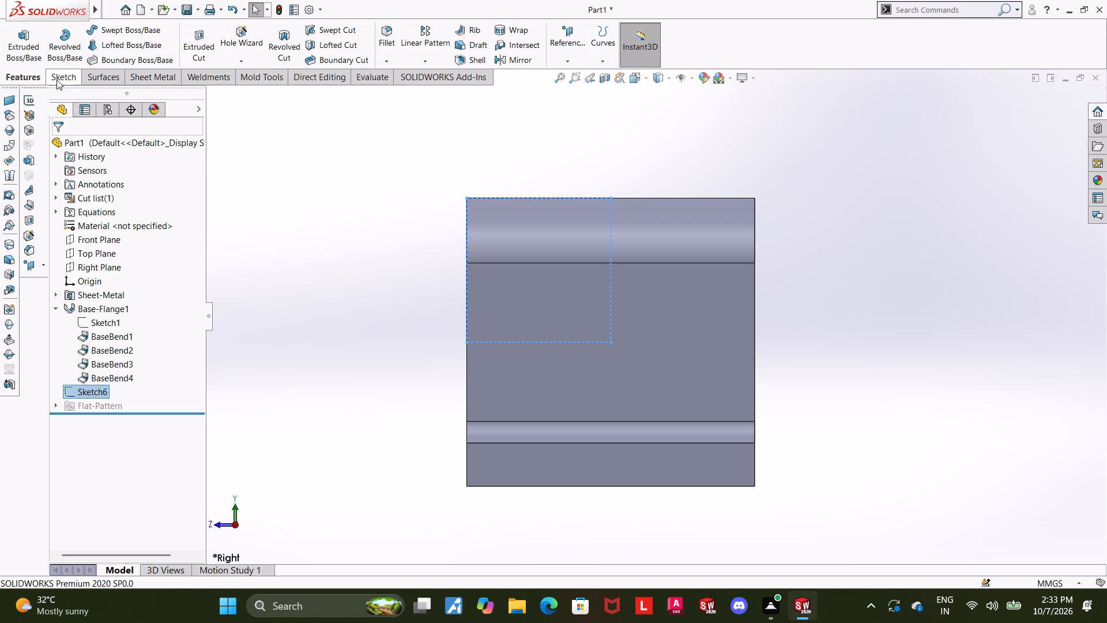
pyautogui.click(135, 74)
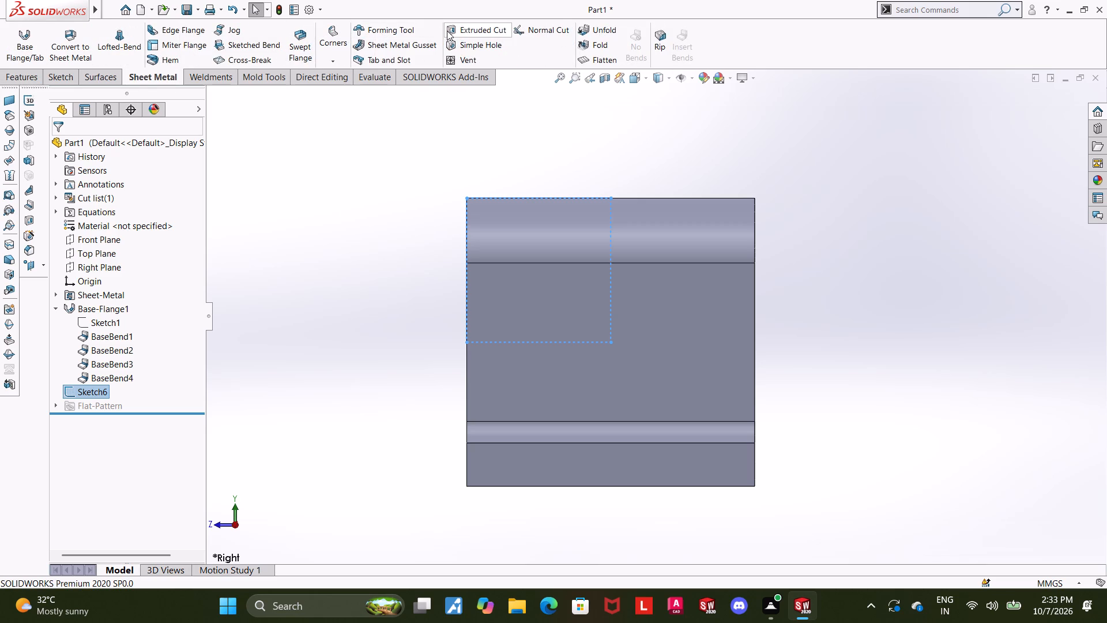
pyautogui.click(447, 31)
pyautogui.moveTo(389, 148); pyautogui.dragTo(453, 212, button='middle')
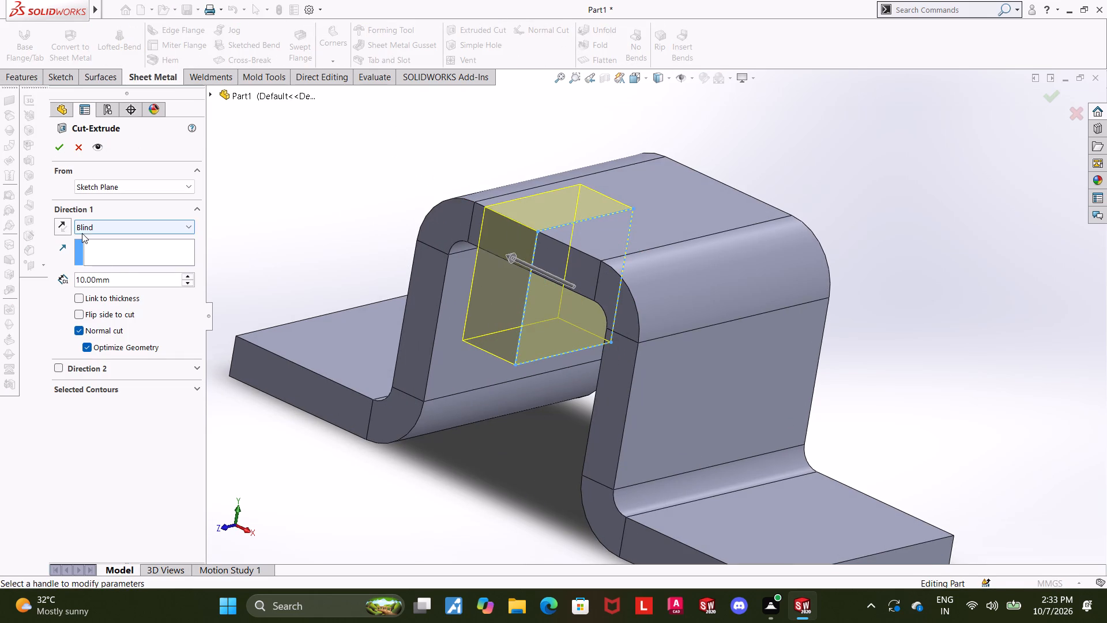
pyautogui.click(82, 233)
pyautogui.click(99, 252)
pyautogui.click(100, 230)
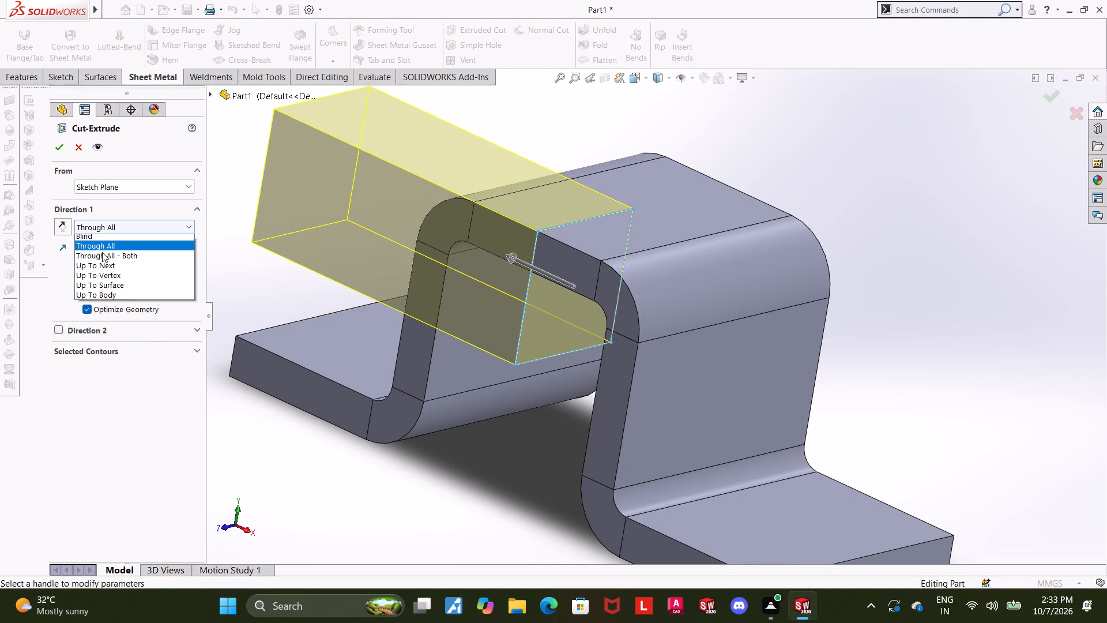
pyautogui.click(102, 253)
pyautogui.click(103, 227)
pyautogui.click(109, 257)
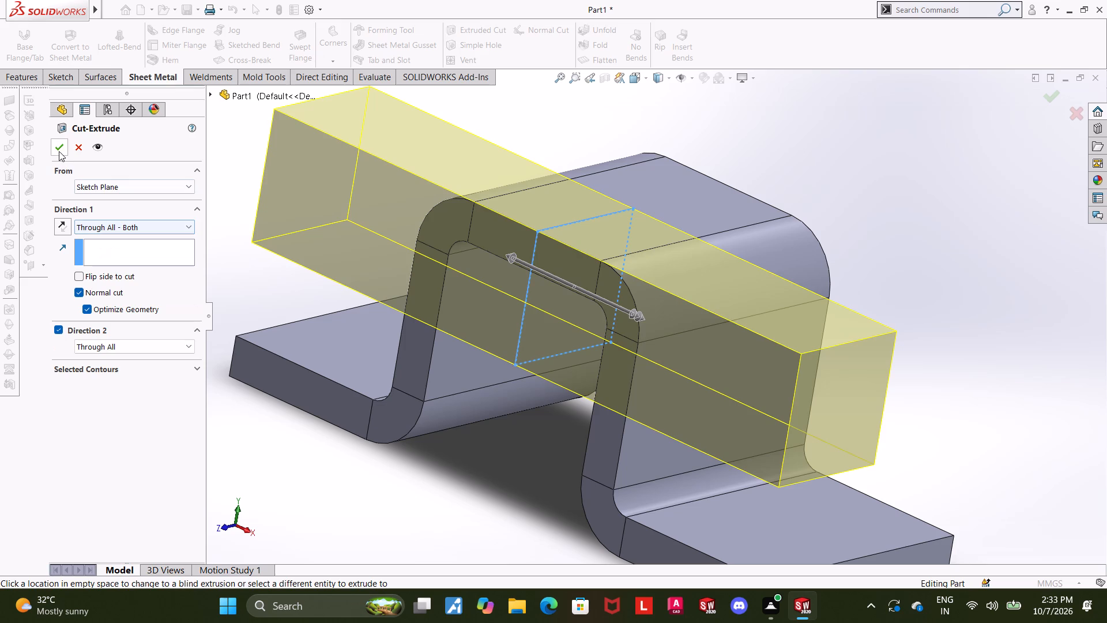
pyautogui.click(58, 151)
pyautogui.scroll(2, 914, 204)
pyautogui.click(884, 247)
# Round the inner corner edges of the notch on both upright walls with a 3 mm fillet-type Break Corner.
pyautogui.moveTo(784, 346); pyautogui.dragTo(810, 301, button='middle')
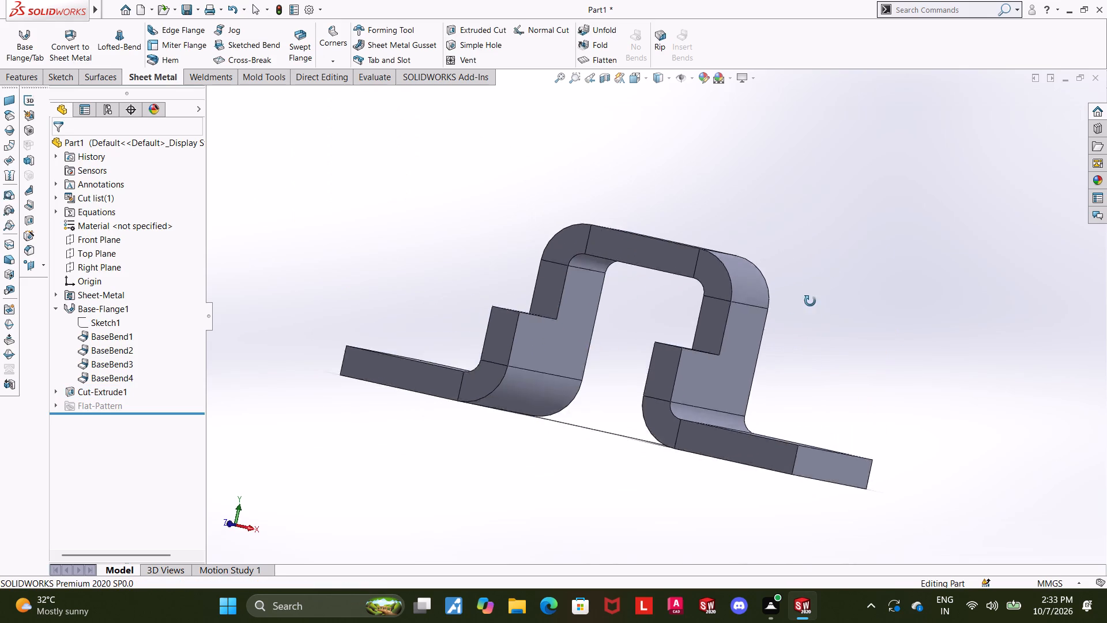
pyautogui.moveTo(810, 301); pyautogui.dragTo(873, 372, button='middle')
pyautogui.scroll(-1, 744, 310)
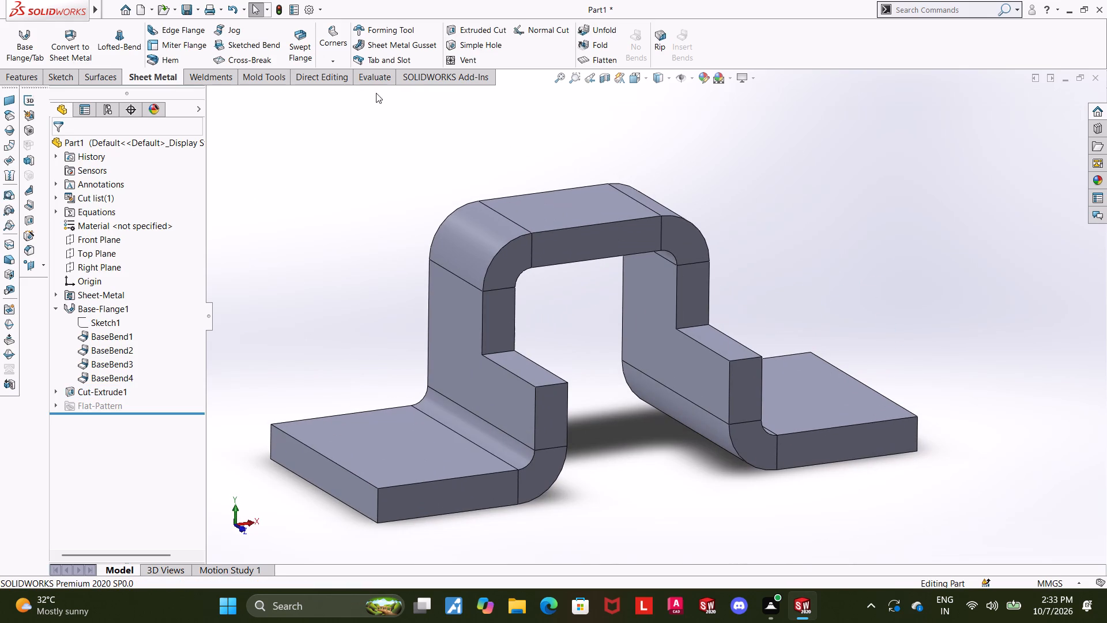
pyautogui.click(337, 63)
pyautogui.click(344, 106)
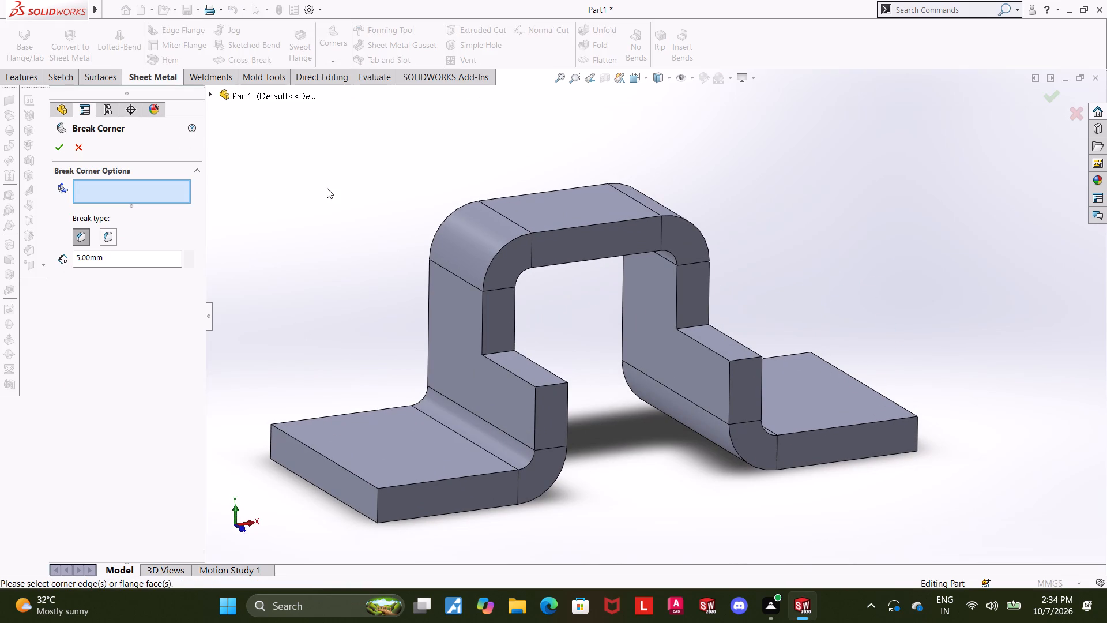
pyautogui.moveTo(144, 257); pyautogui.dragTo(0, 254)
pyautogui.press('3')
pyautogui.press('Return')
pyautogui.click(500, 352)
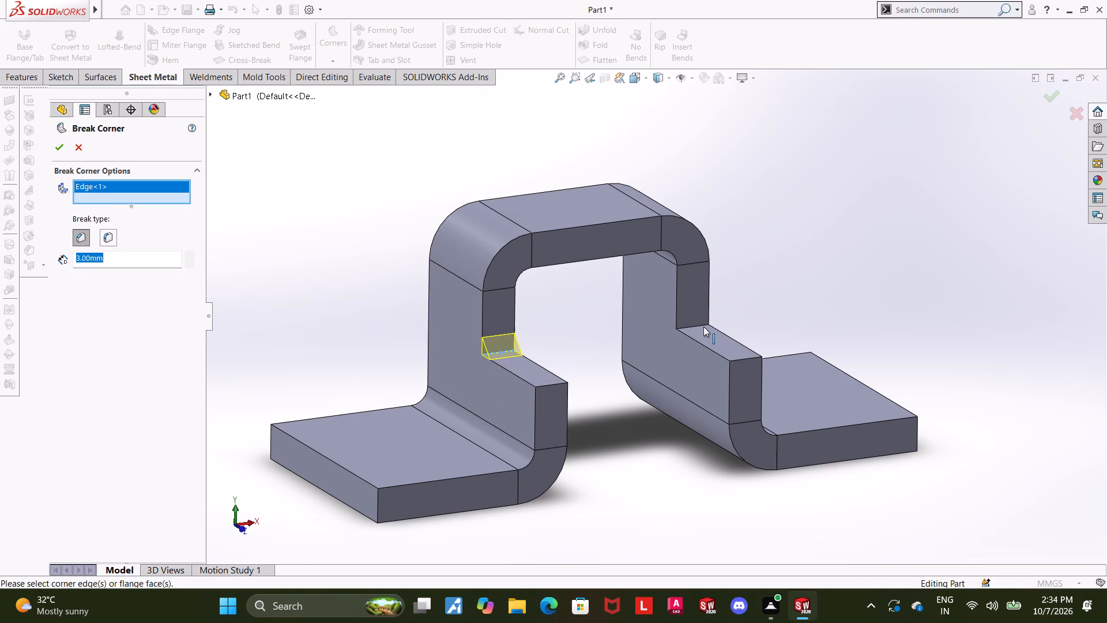
pyautogui.click(703, 326)
pyautogui.click(106, 253)
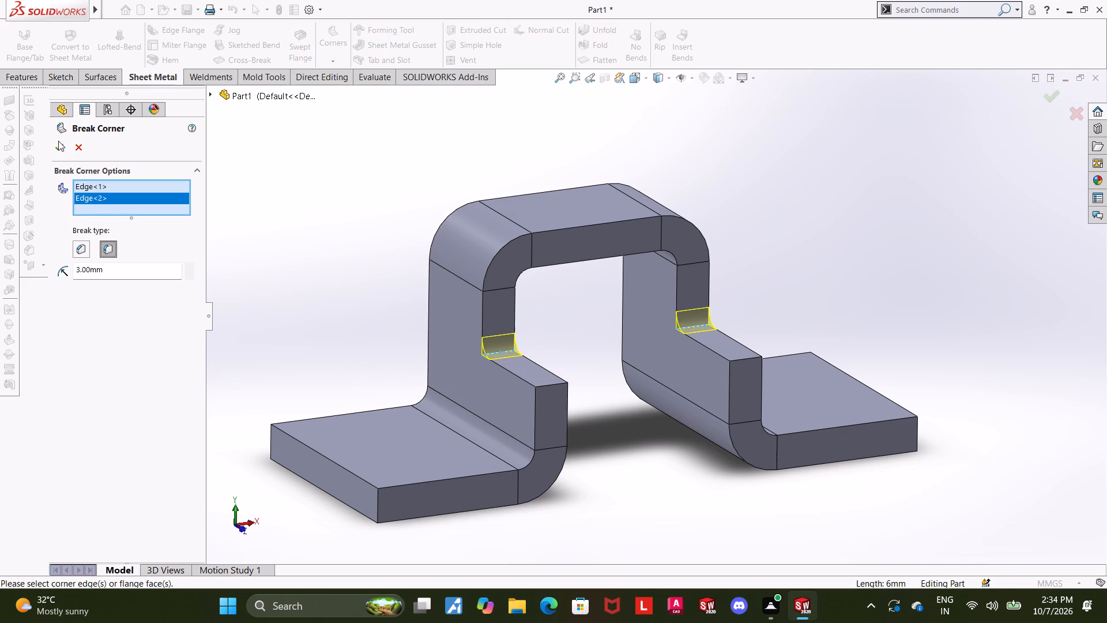
pyautogui.click(58, 141)
pyautogui.click(932, 228)
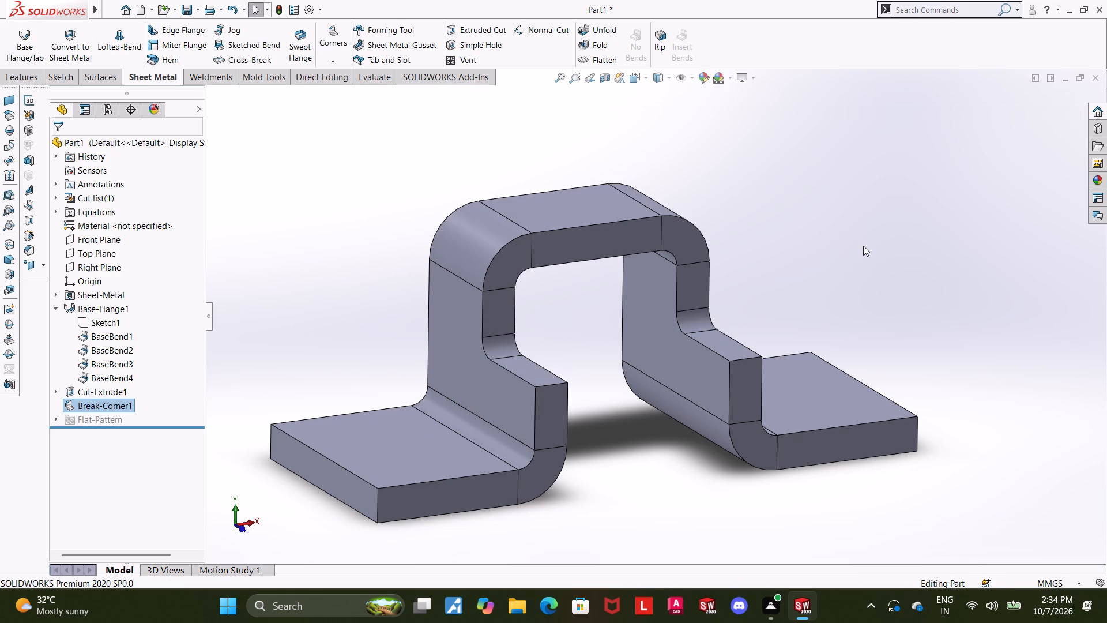
# Measure the distance between the upper and lower front edges of the bracket's top web.
pyautogui.click(573, 239)
pyautogui.moveTo(912, 215); pyautogui.dragTo(907, 203)
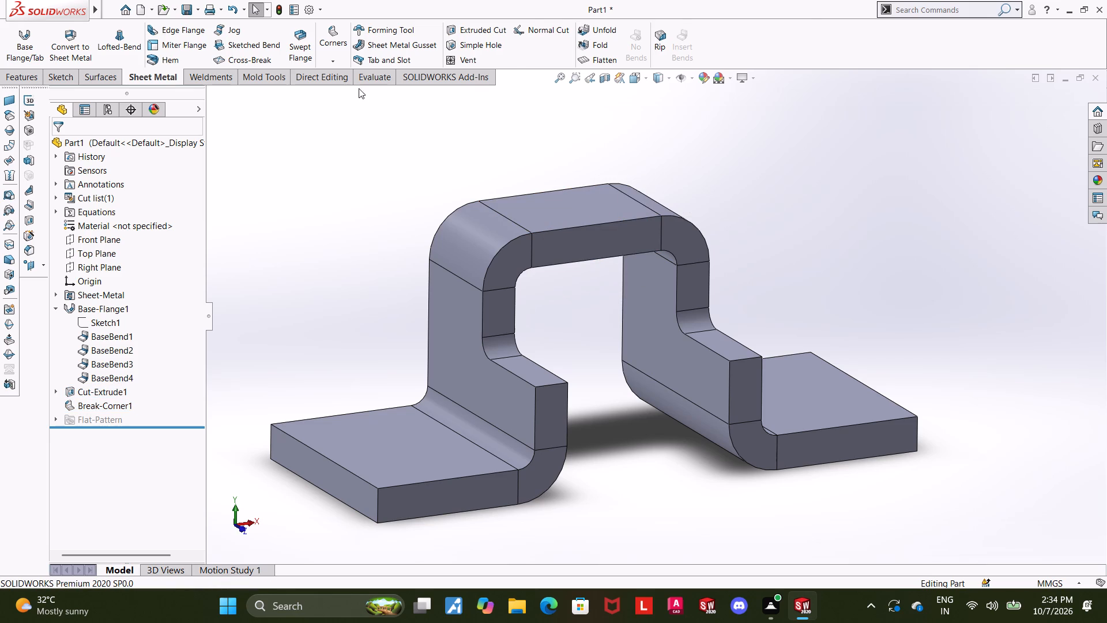
pyautogui.click(364, 80)
pyautogui.click(110, 44)
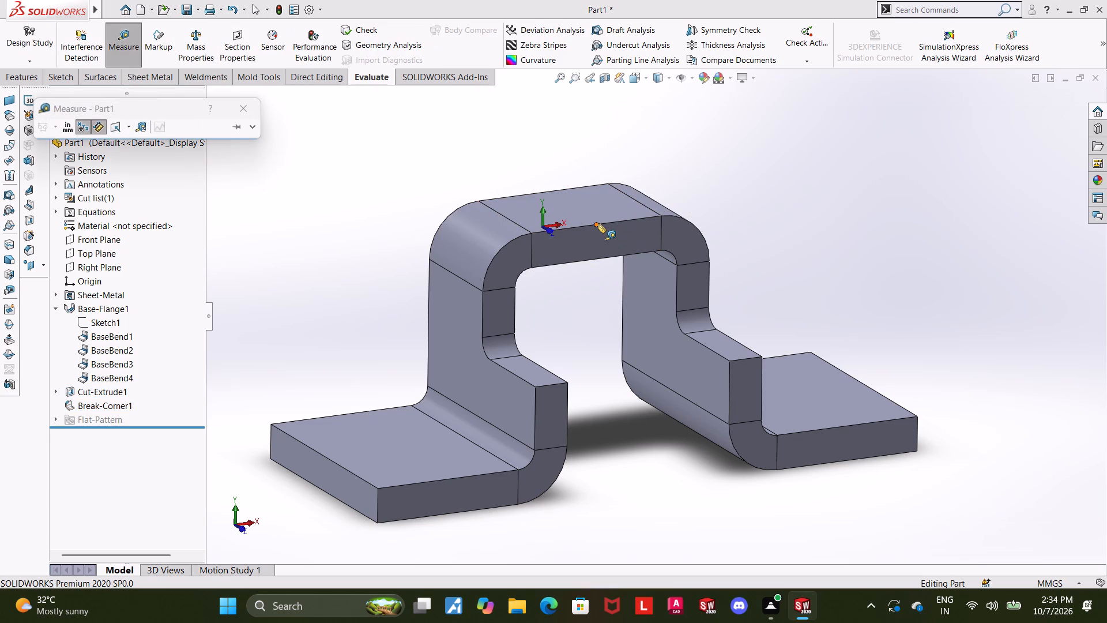
pyautogui.click(598, 223)
pyautogui.click(598, 259)
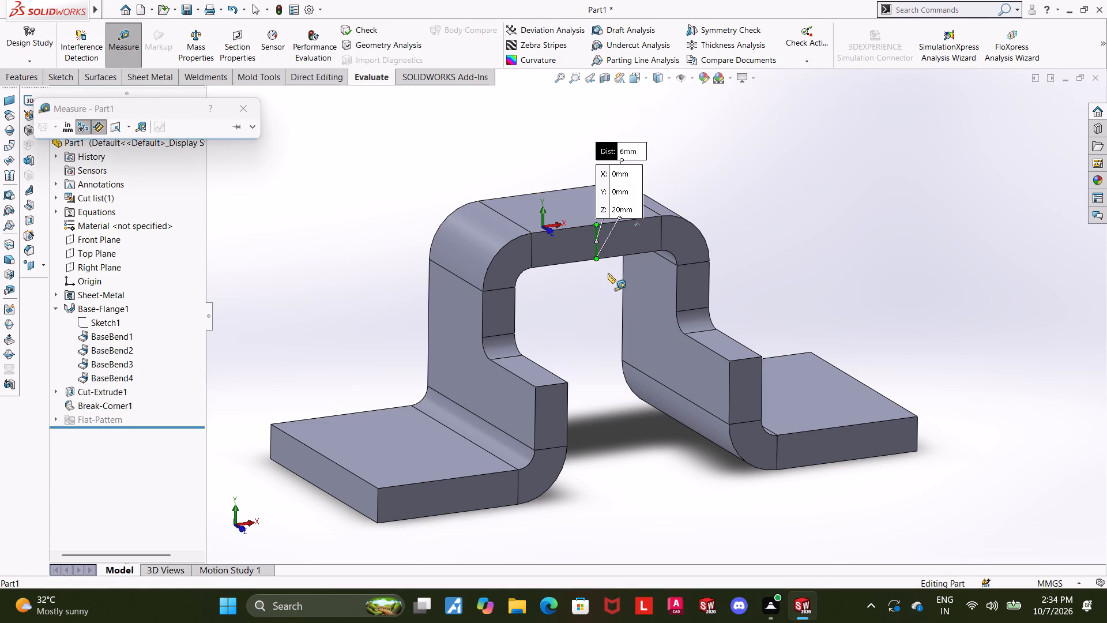
# Start a sketch on the left flange's top face and draw a circle about 9.5 mm in diameter near the back edge.
pyautogui.press('Escape')
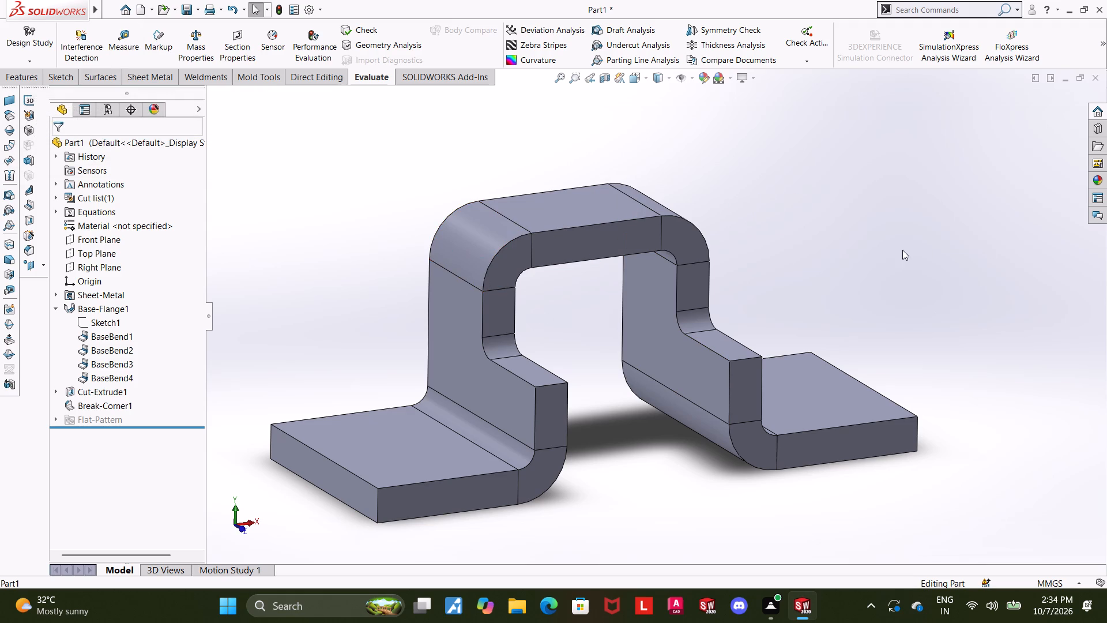
pyautogui.scroll(1, 906, 243)
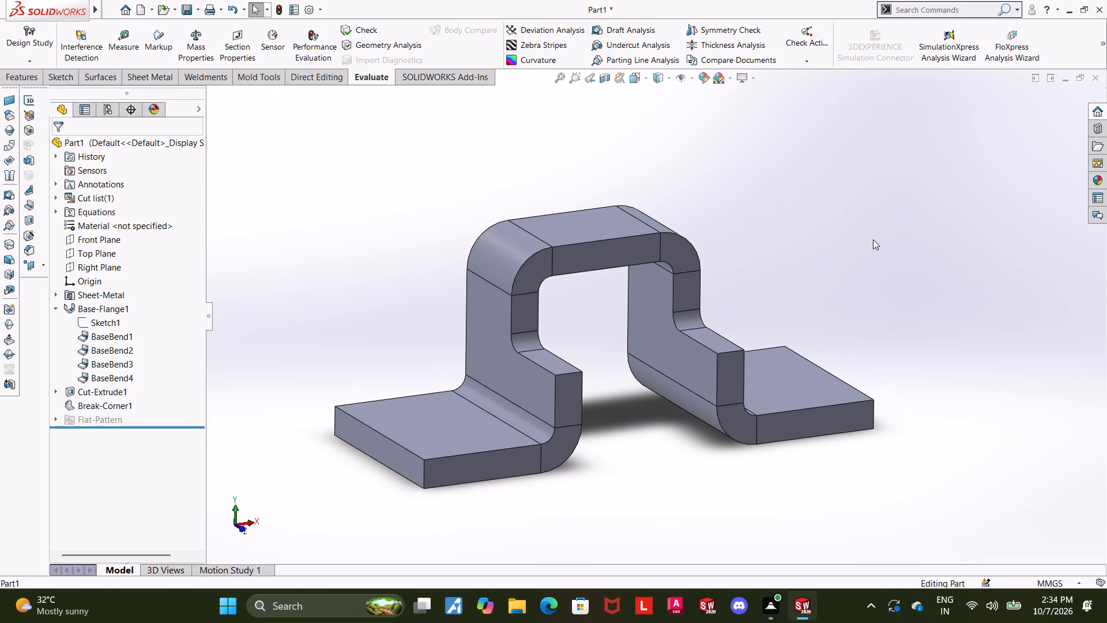
pyautogui.scroll(1, 873, 239)
pyautogui.moveTo(863, 241); pyautogui.dragTo(837, 401, button='middle')
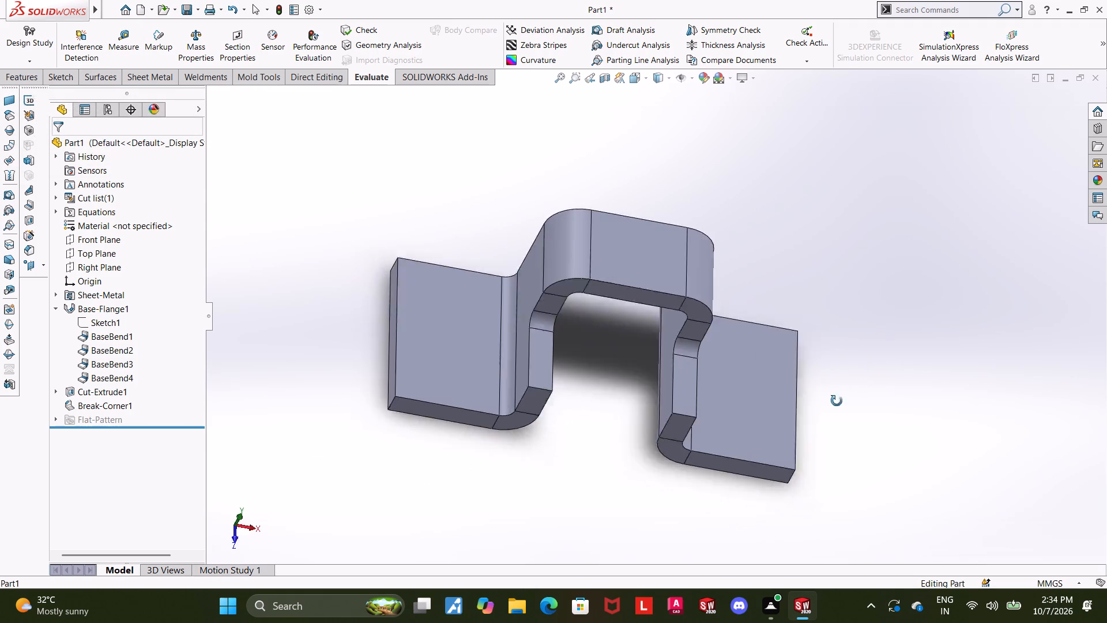
pyautogui.moveTo(837, 401); pyautogui.dragTo(849, 421, button='middle')
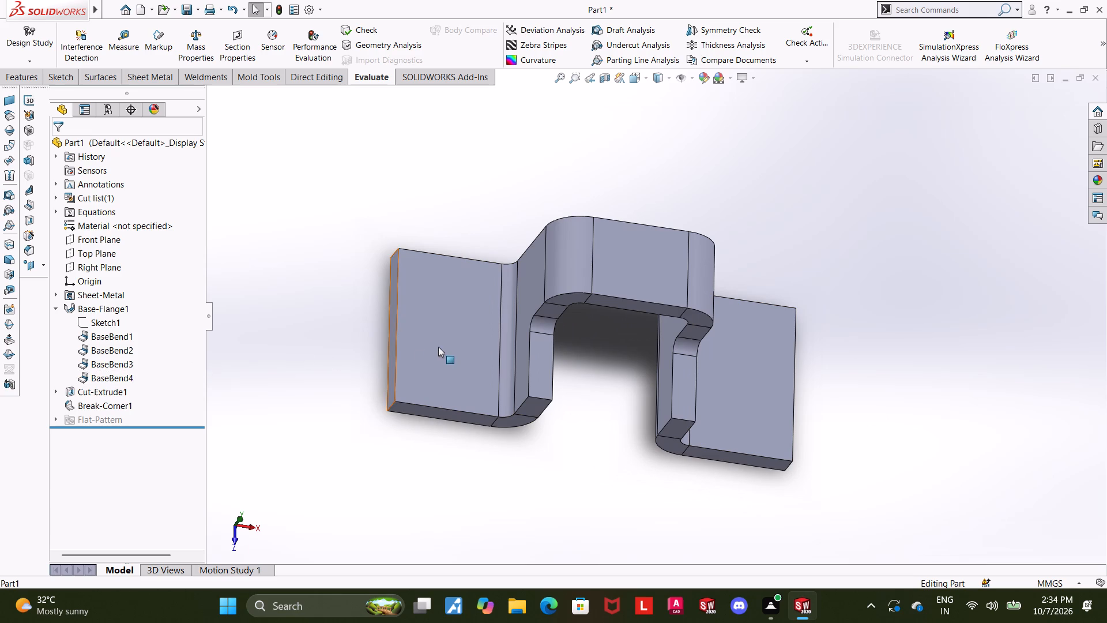
pyautogui.click(438, 347)
pyautogui.click(486, 313)
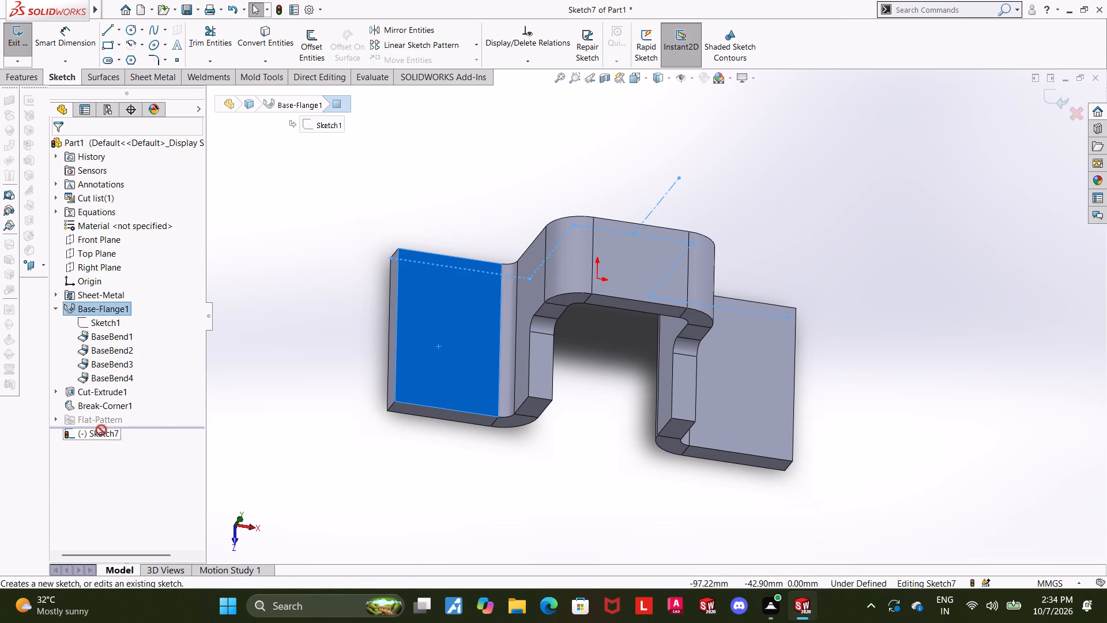
pyautogui.click(100, 430)
pyautogui.click(122, 415)
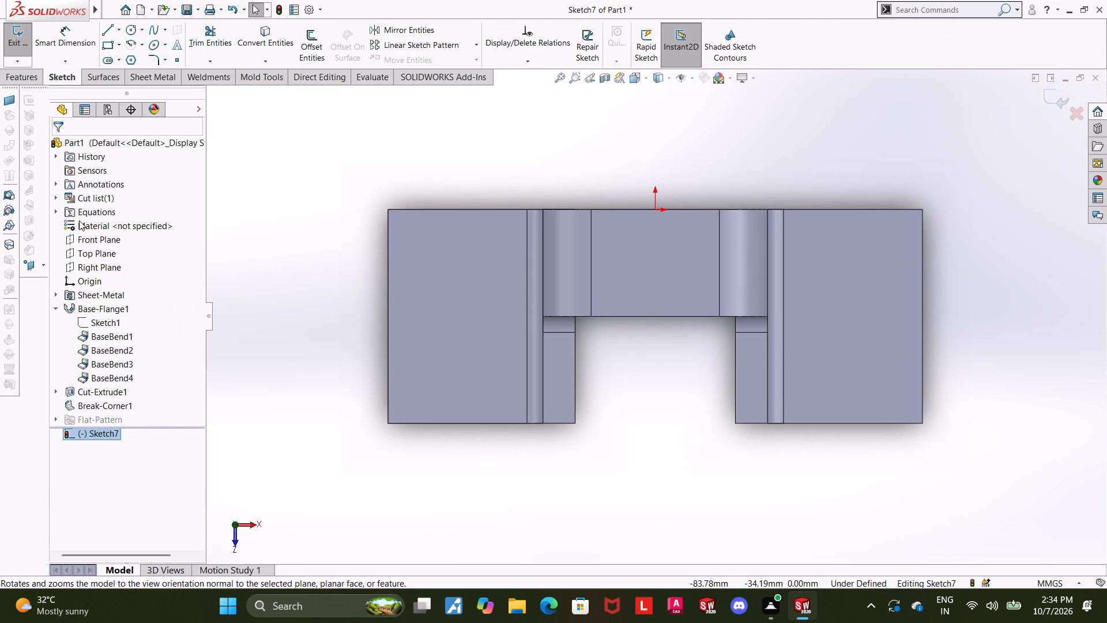
pyautogui.click(132, 28)
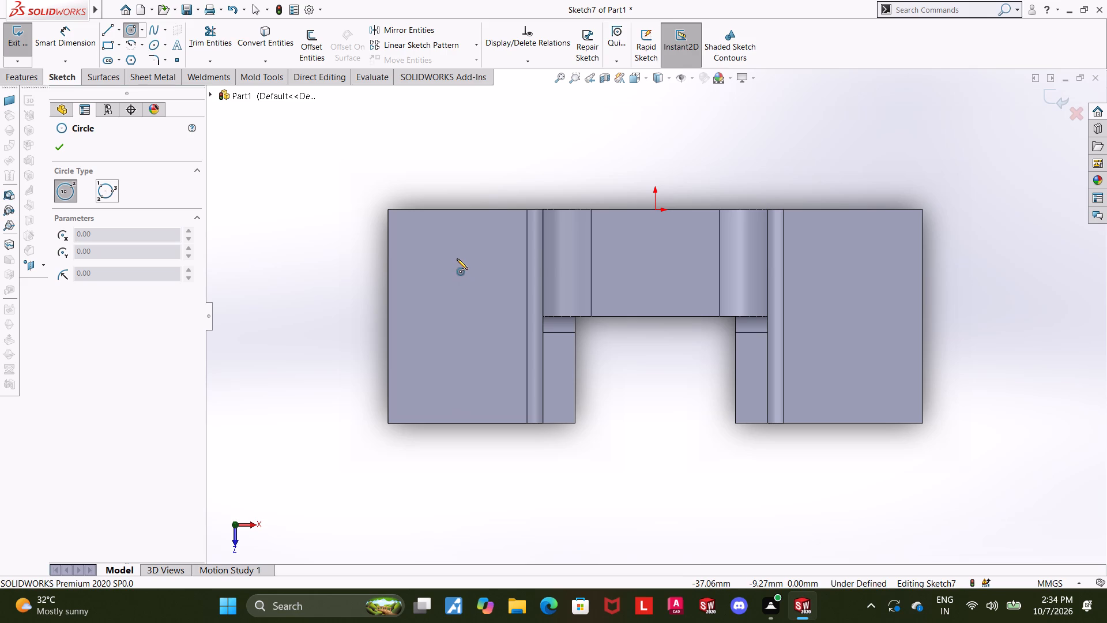
pyautogui.click(457, 258)
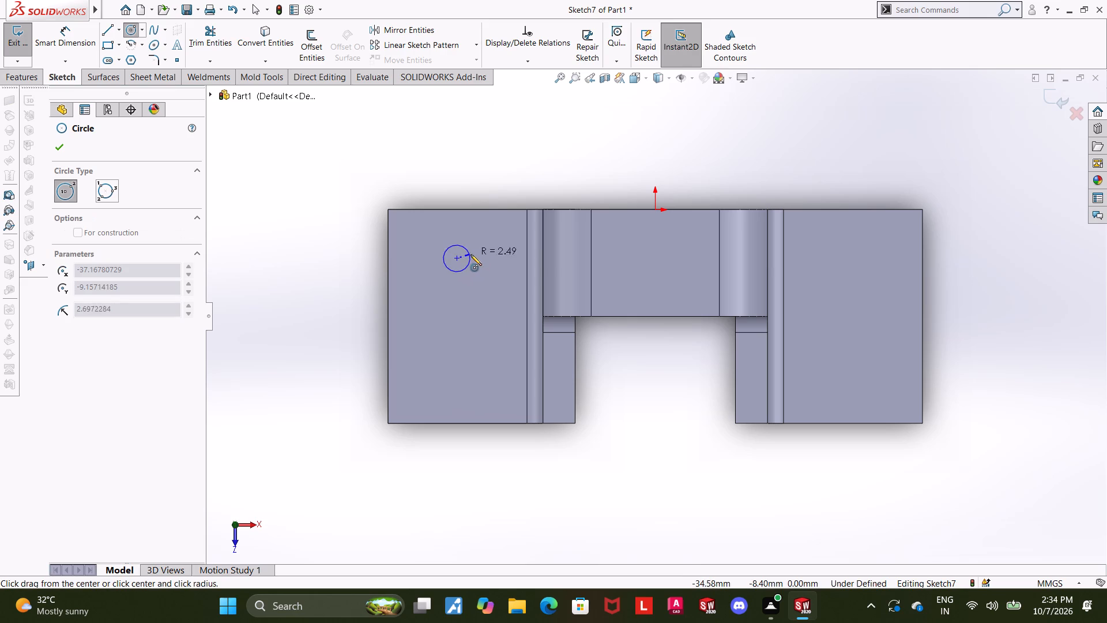
pyautogui.click(481, 253)
pyautogui.press('Escape')
pyautogui.press('Escape')
# Dimension the circle's diameter as 8 mm.
pyautogui.click(56, 43)
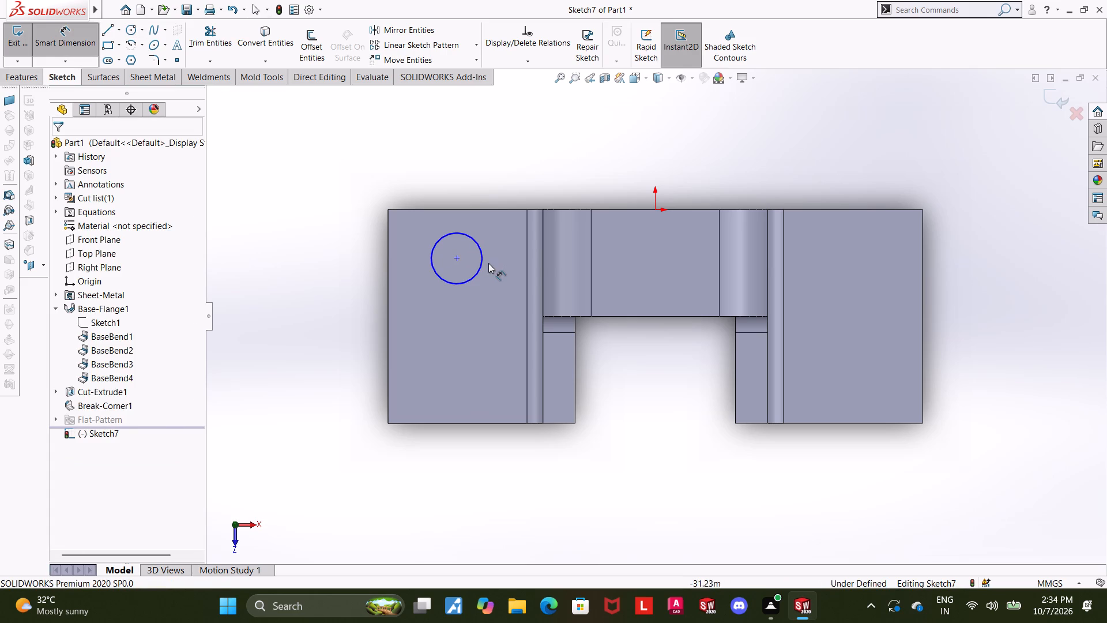
pyautogui.click(480, 268)
pyautogui.click(480, 314)
pyautogui.press('8')
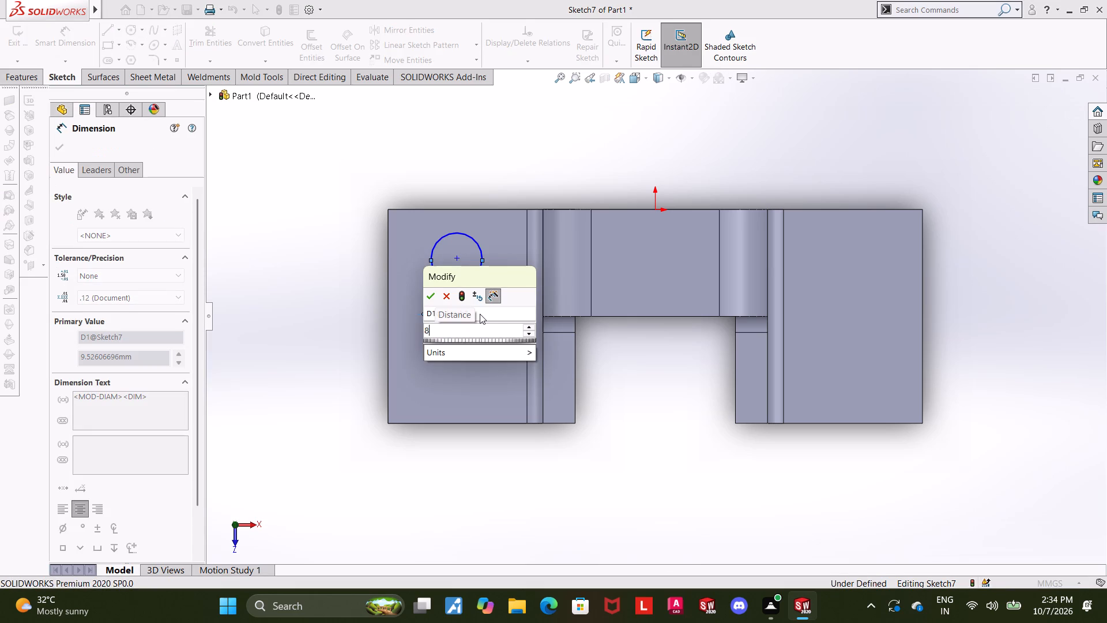
pyautogui.press('Return')
pyautogui.press('Escape')
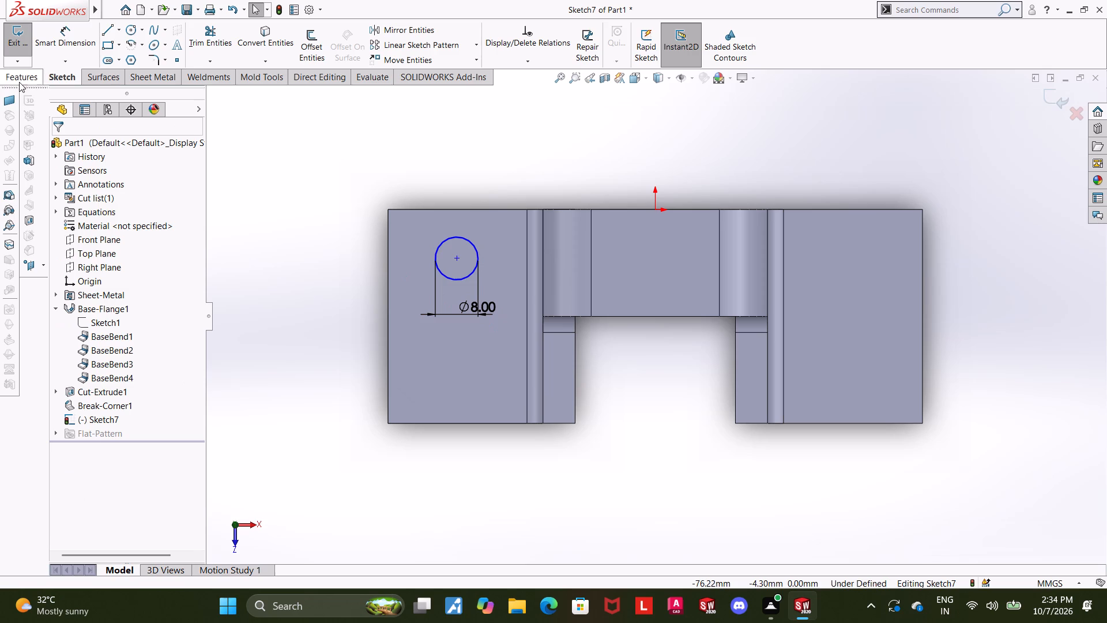
# Dimension the circle's centre 12 mm from the left flange's outer end edge.
pyautogui.click(57, 42)
pyautogui.click(458, 256)
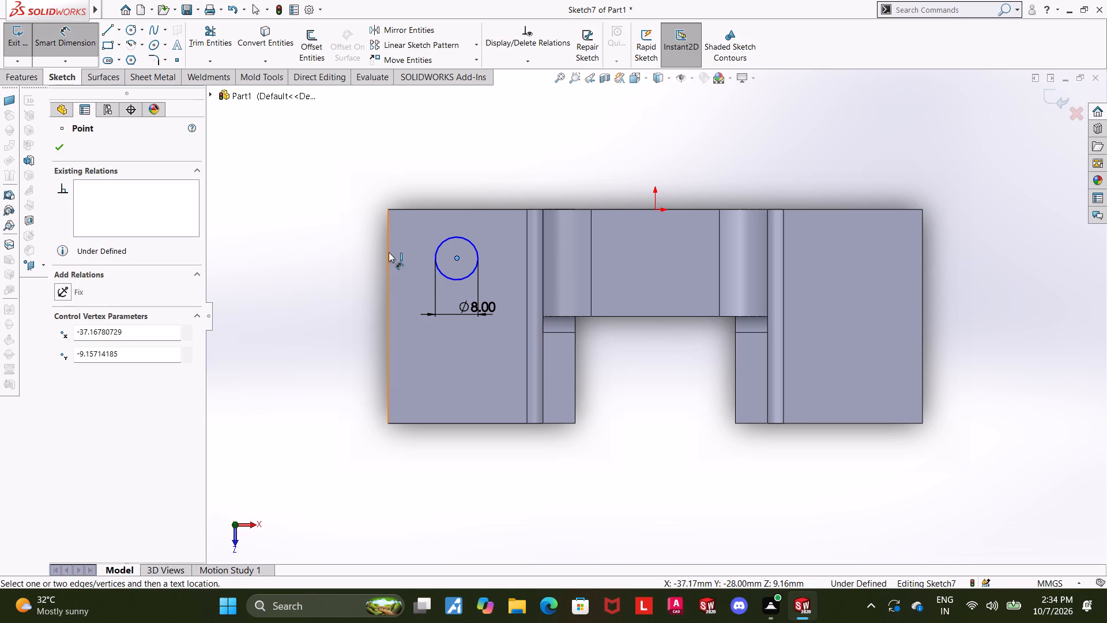
pyautogui.click(387, 252)
pyautogui.click(411, 196)
pyautogui.write('12')
pyautogui.press('Return')
pyautogui.press('Escape')
pyautogui.press('Escape')
pyautogui.press('Escape')
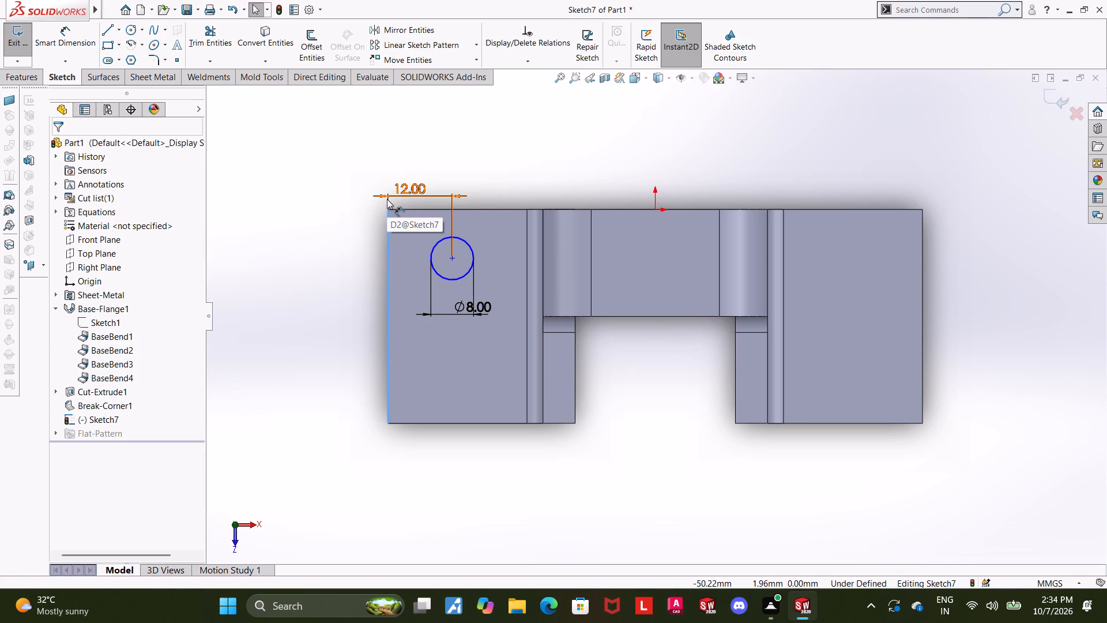
# Dimension the circle's centre 12 mm from the left flange's back edge.
pyautogui.click(63, 38)
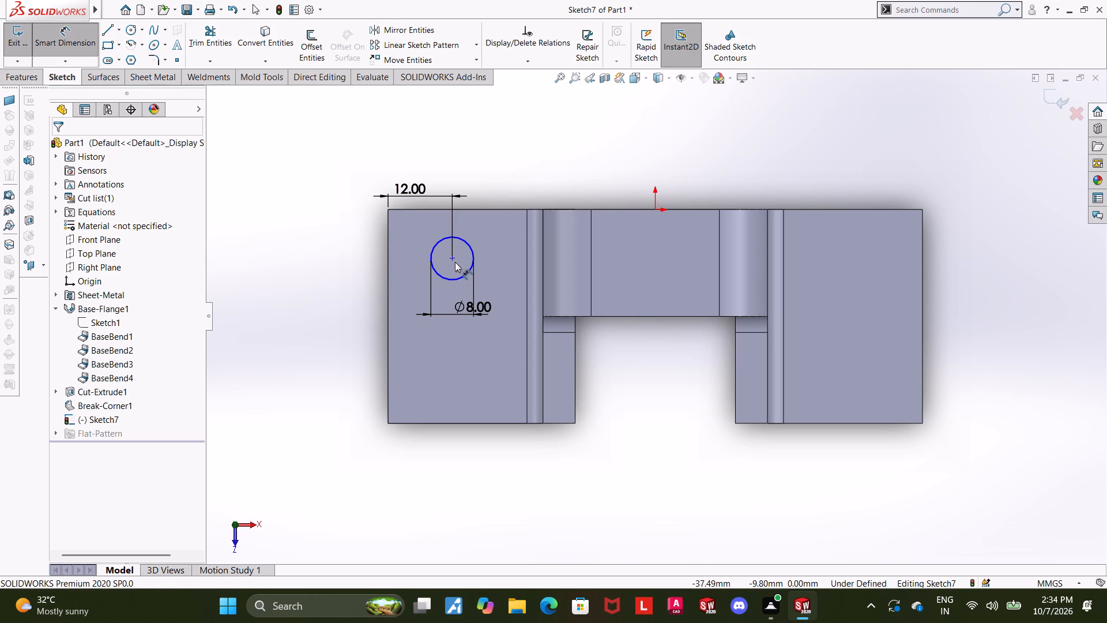
pyautogui.click(454, 261)
pyautogui.click(428, 210)
pyautogui.click(335, 245)
pyautogui.write('12')
pyautogui.press('Return')
pyautogui.press('Escape')
pyautogui.press('Escape')
pyautogui.press('Escape')
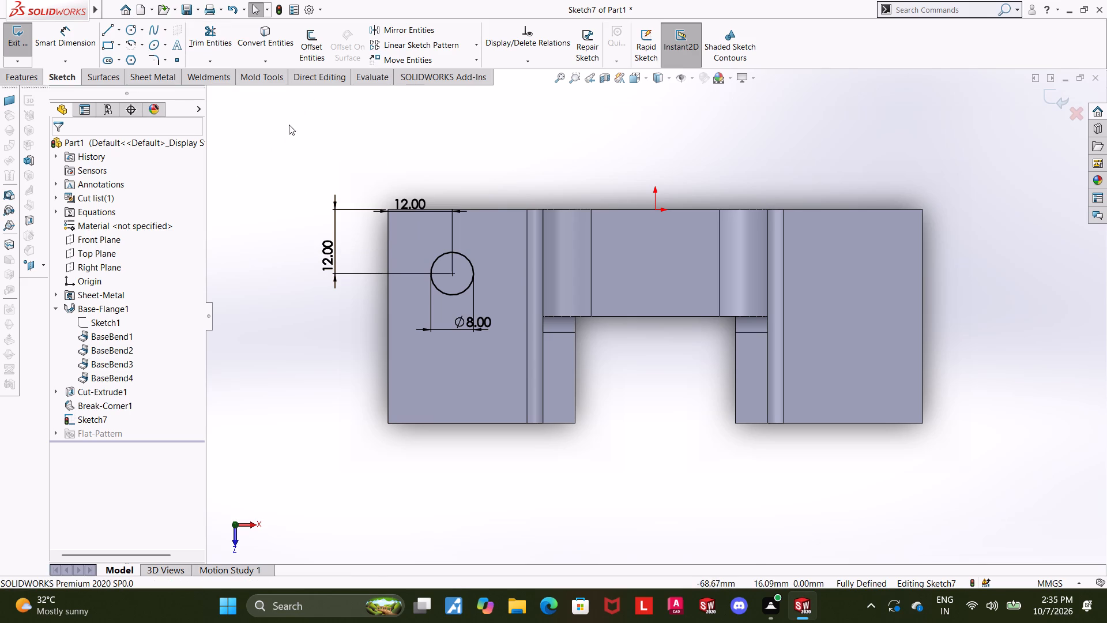
# Pattern the circle with Linear Sketch Pattern: 2 instances at 76 mm (100-24) along X and 2 at 16 mm along reversed Y.
pyautogui.click(382, 45)
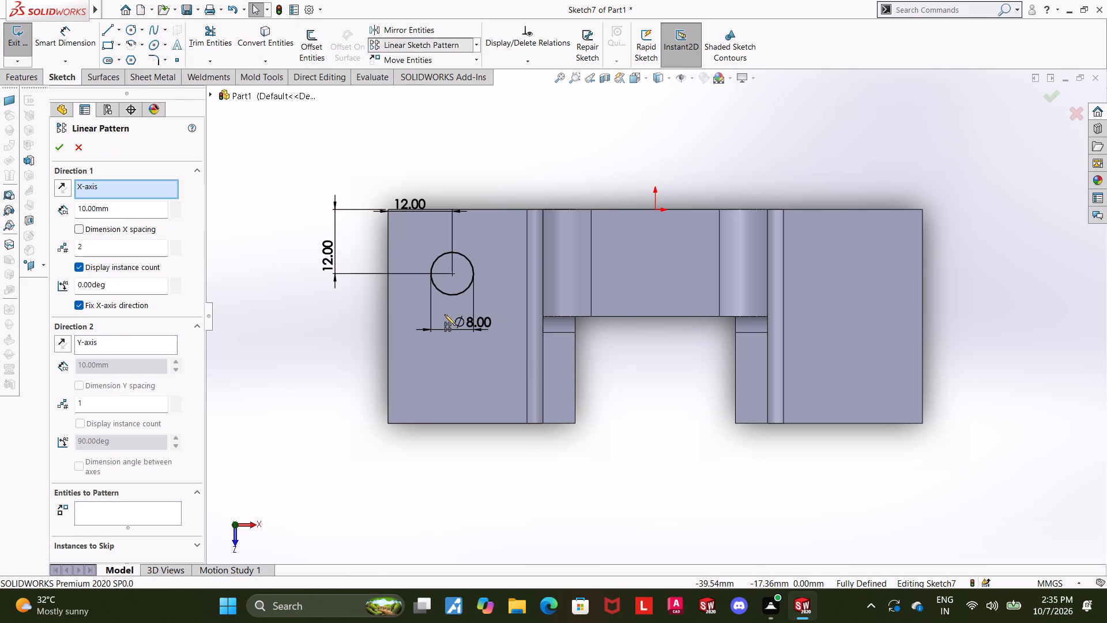
pyautogui.click(80, 383)
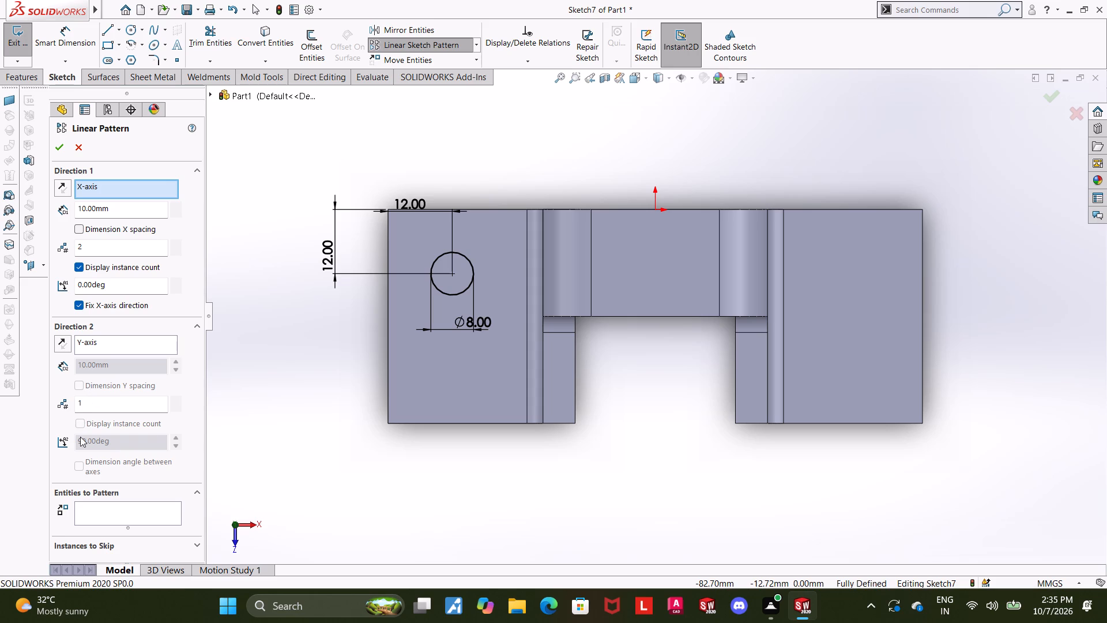
pyautogui.moveTo(102, 402); pyautogui.dragTo(47, 403)
pyautogui.press('2')
pyautogui.press('Return')
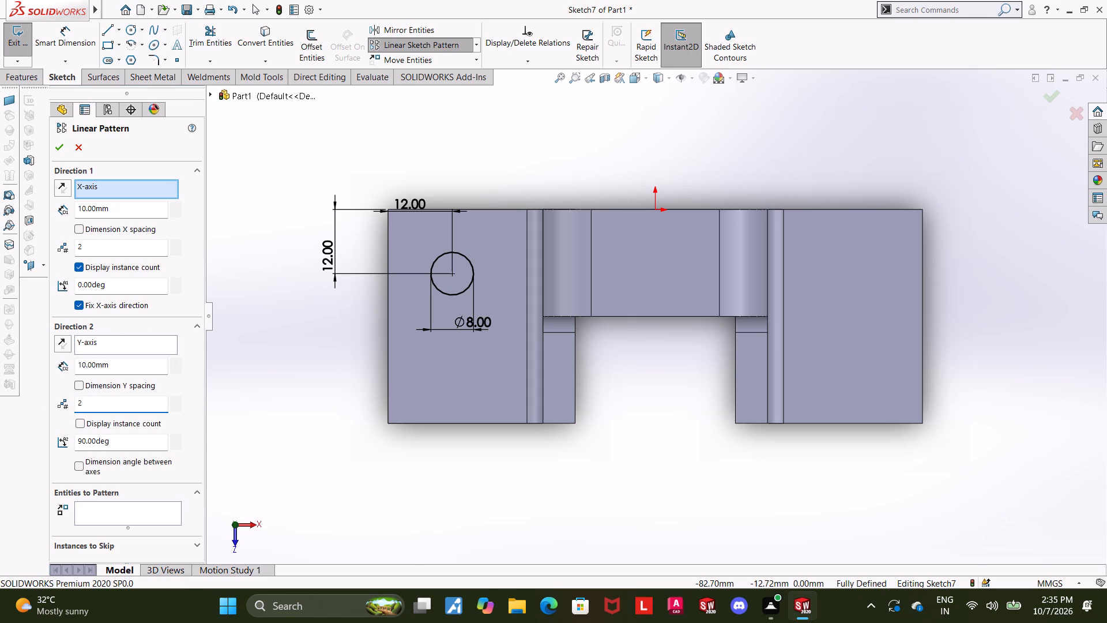
pyautogui.moveTo(138, 211); pyautogui.dragTo(0, 221)
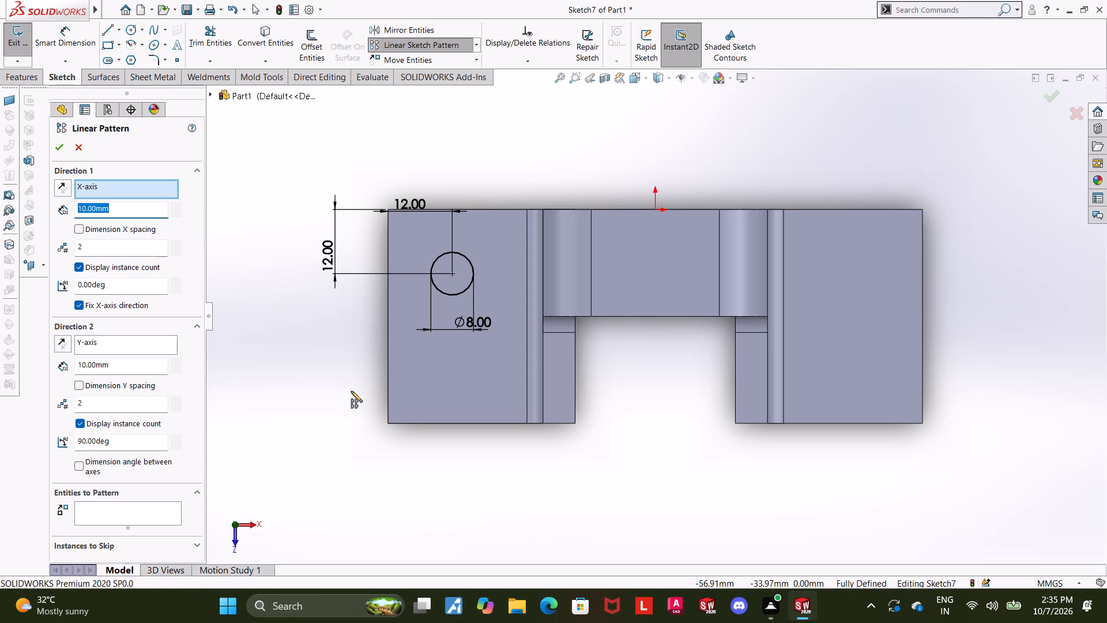
pyautogui.write('100')
pyautogui.write('-24')
pyautogui.press('Return')
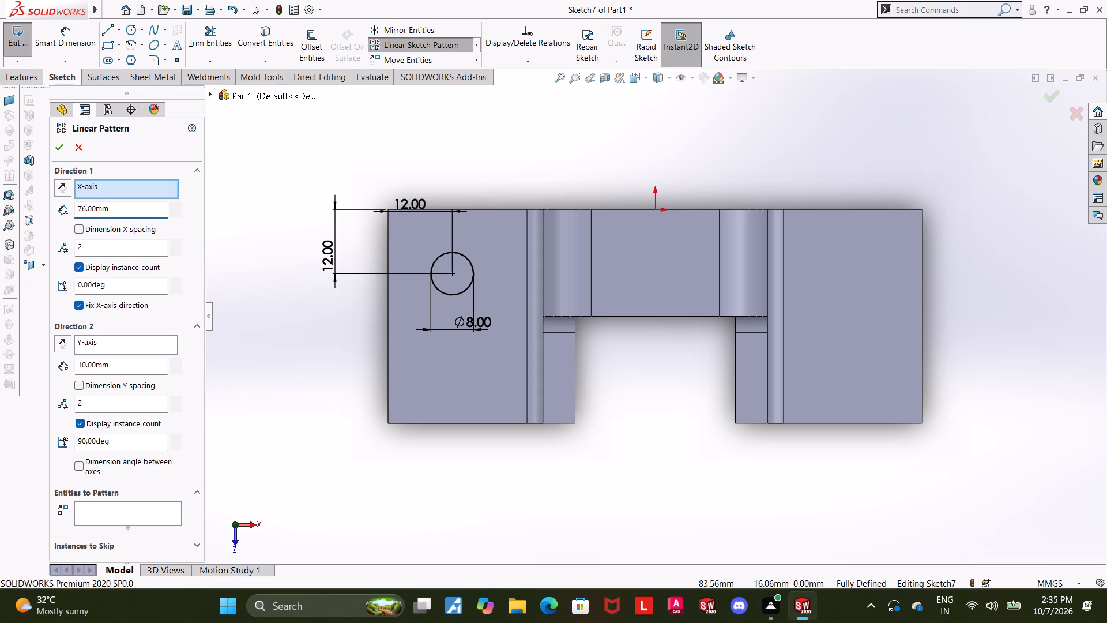
pyautogui.moveTo(130, 363); pyautogui.dragTo(0, 342)
pyautogui.press('1')
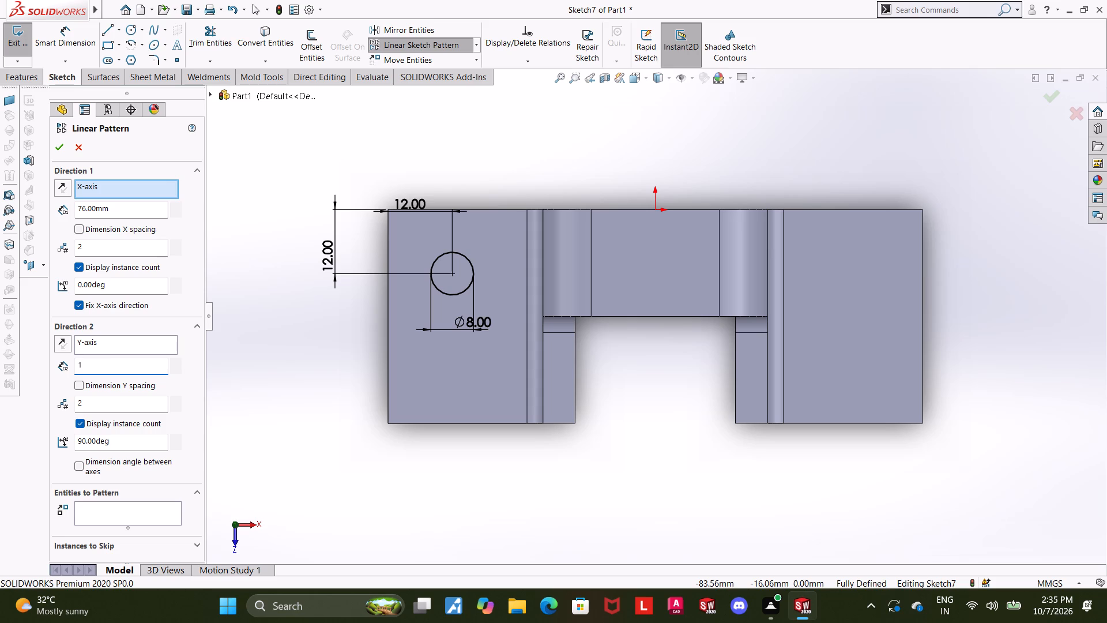
pyautogui.press('6')
pyautogui.press('Return')
pyautogui.click(103, 511)
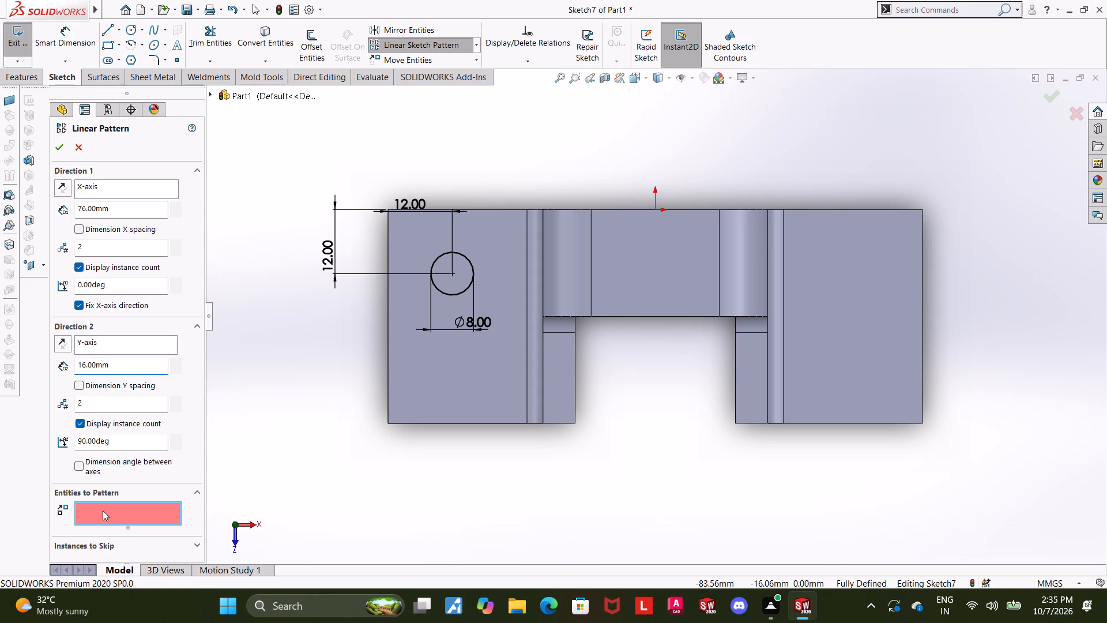
pyautogui.click(443, 252)
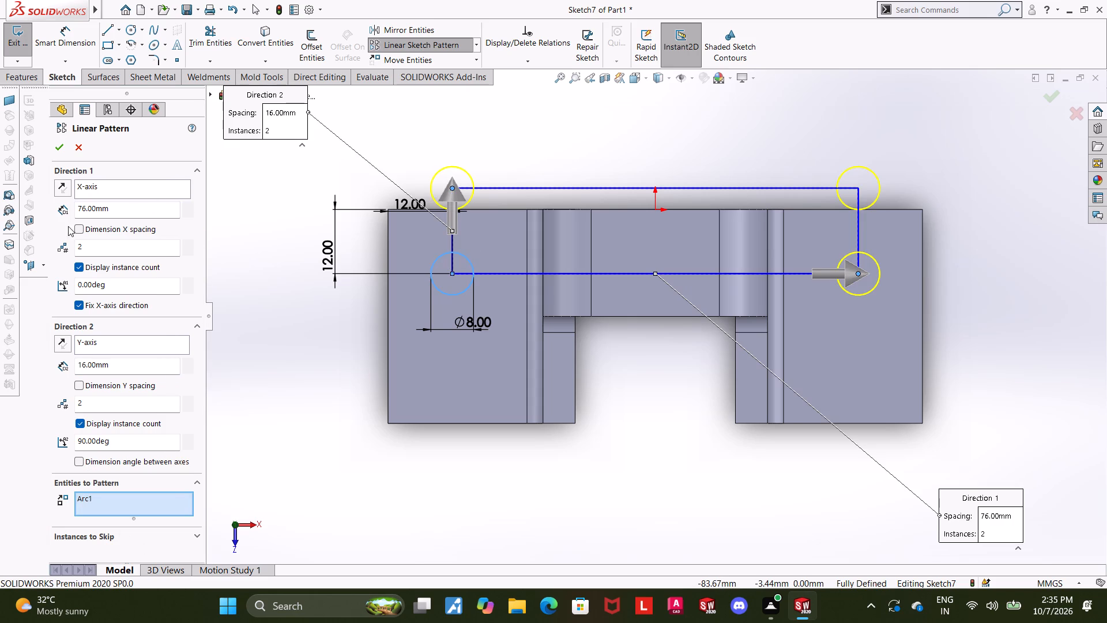
pyautogui.click(59, 337)
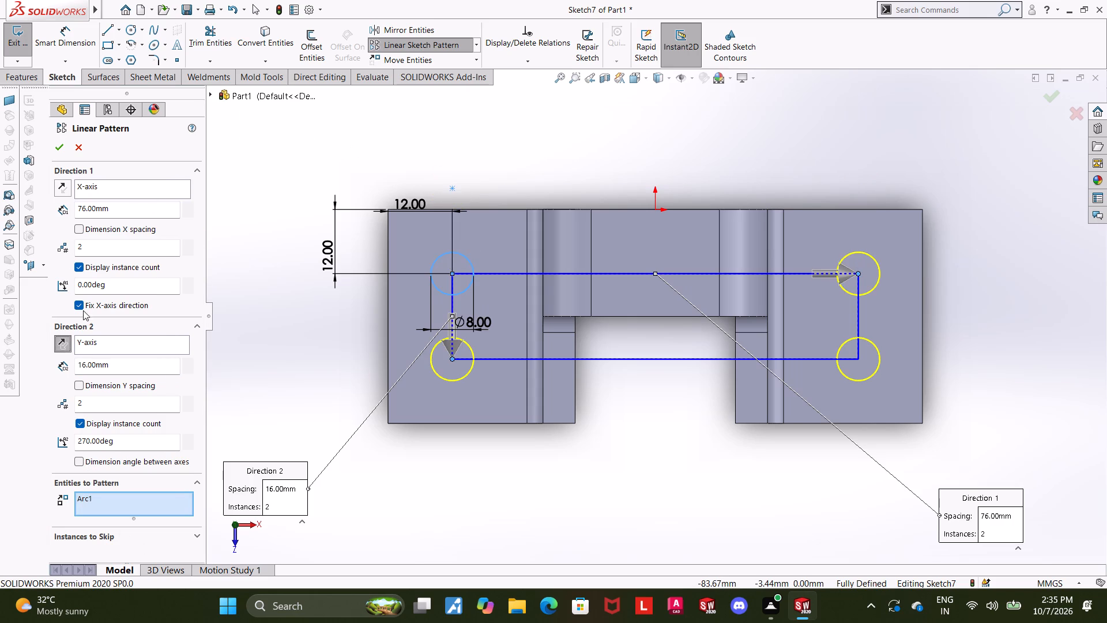
pyautogui.click(61, 145)
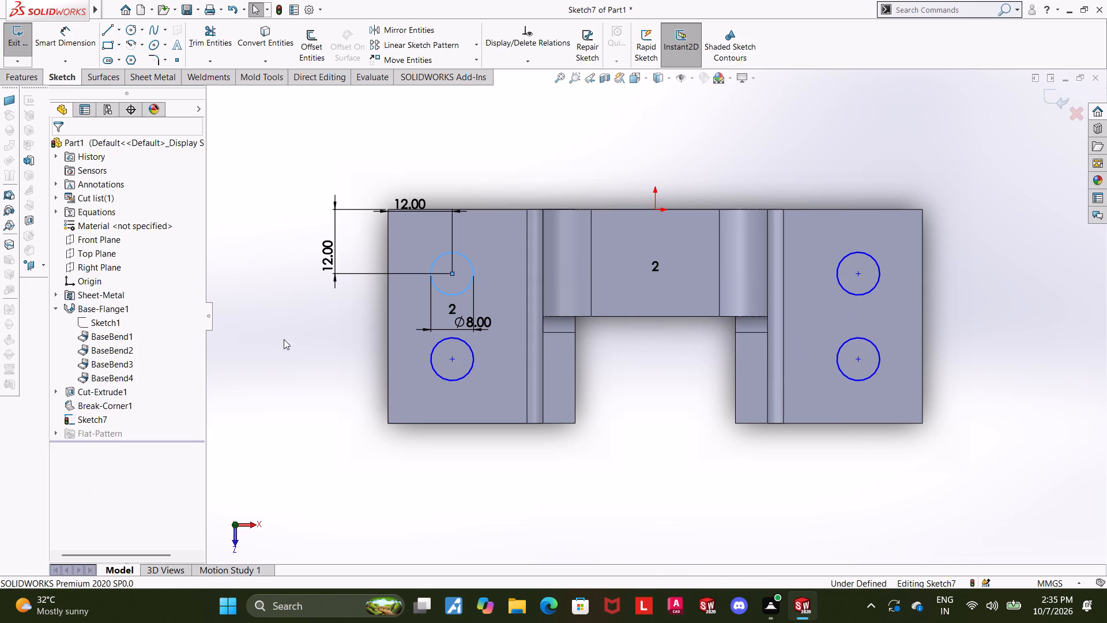
pyautogui.click(289, 338)
# Dimension the spacing between the two circle centres on the left flange as 16 mm.
pyautogui.click(86, 37)
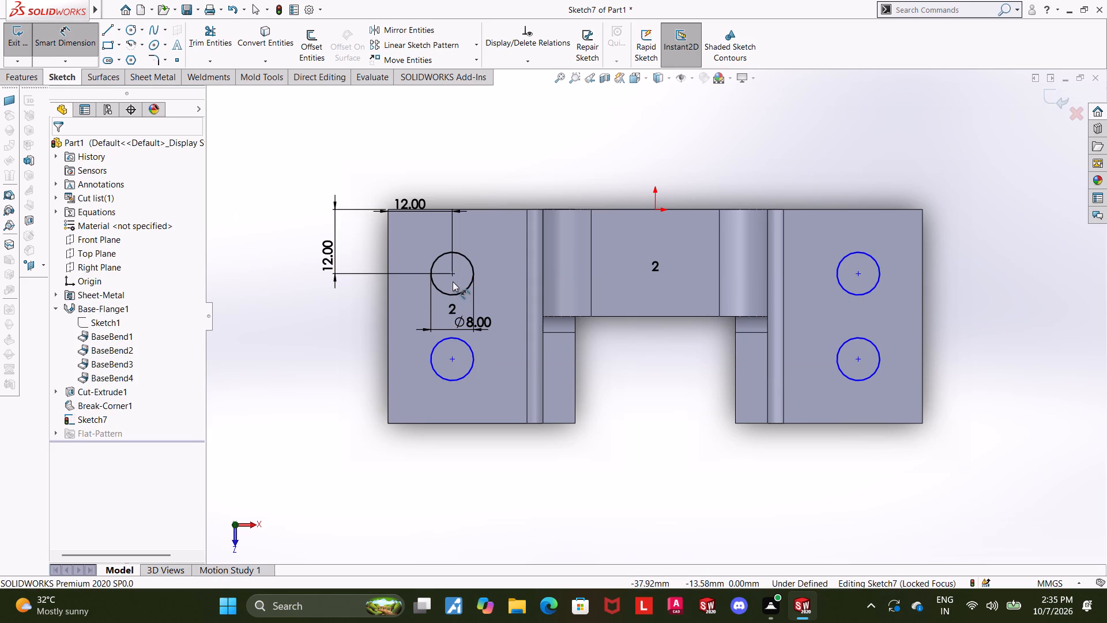
pyautogui.click(454, 276)
pyautogui.click(450, 359)
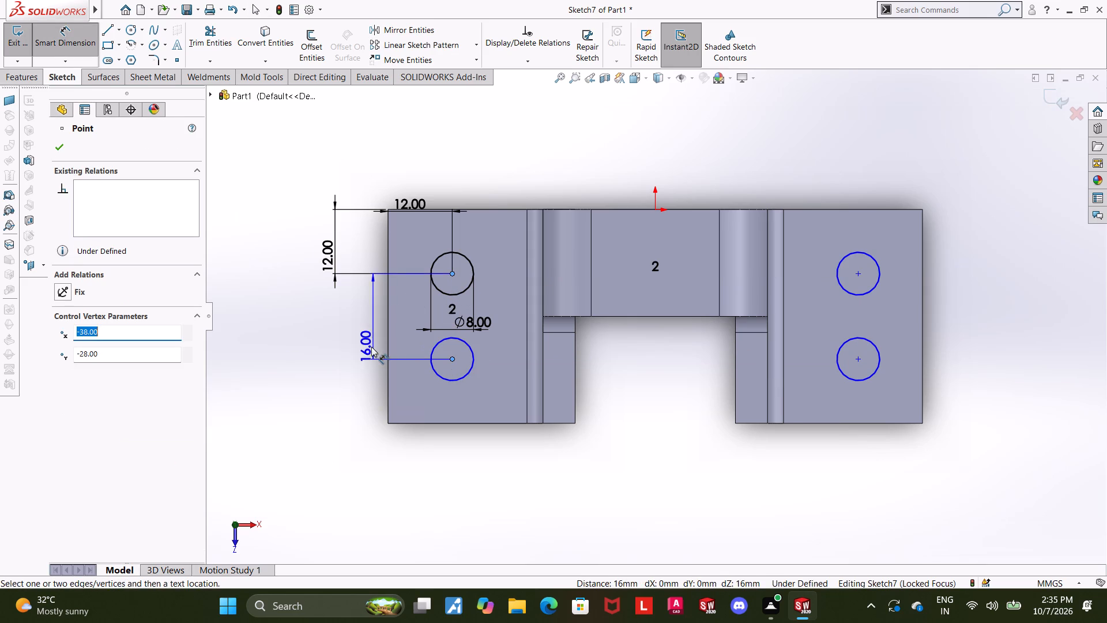
pyautogui.click(369, 347)
pyautogui.click(324, 325)
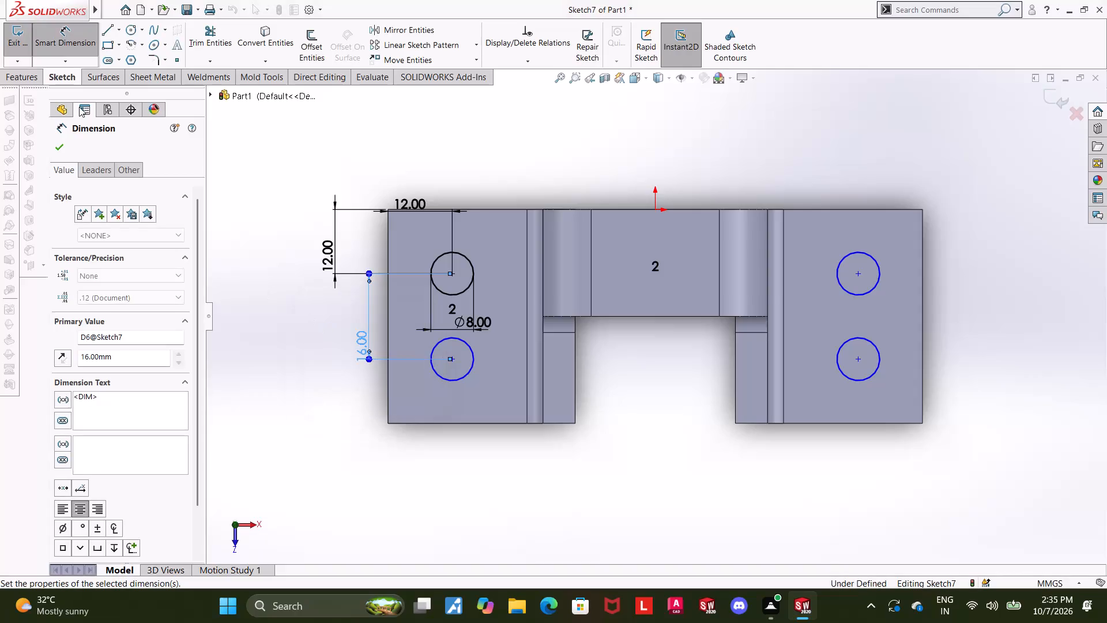
# Dimension the right flange's rear circle centre 12 mm from the back edge as driven and 12 mm from the outer end edge.
pyautogui.click(859, 272)
pyautogui.click(861, 209)
pyautogui.click(976, 258)
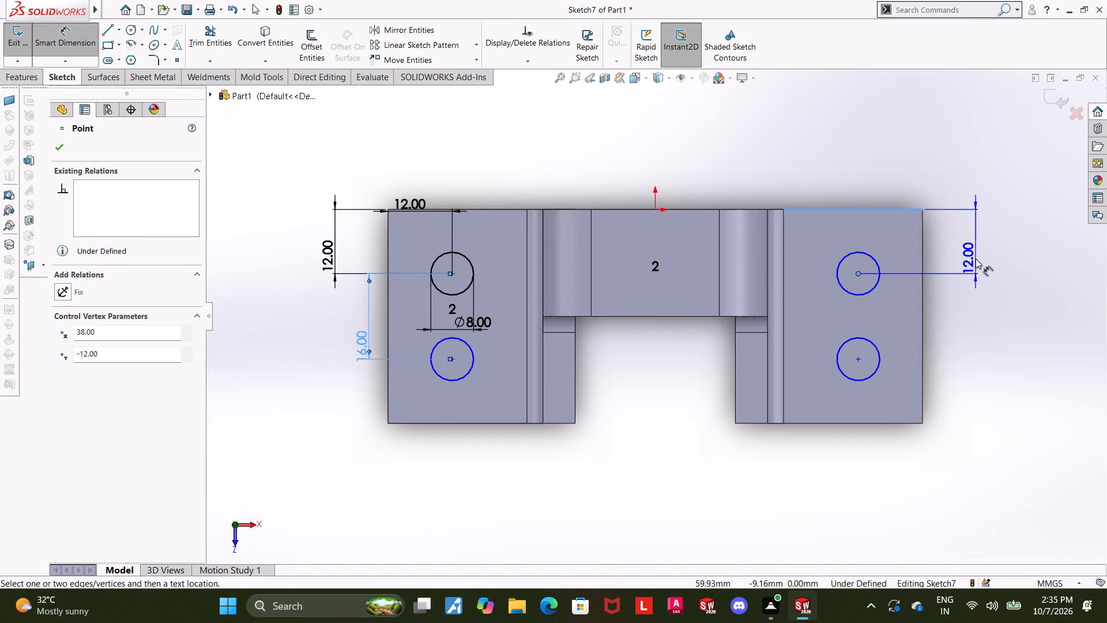
pyautogui.click(184, 75)
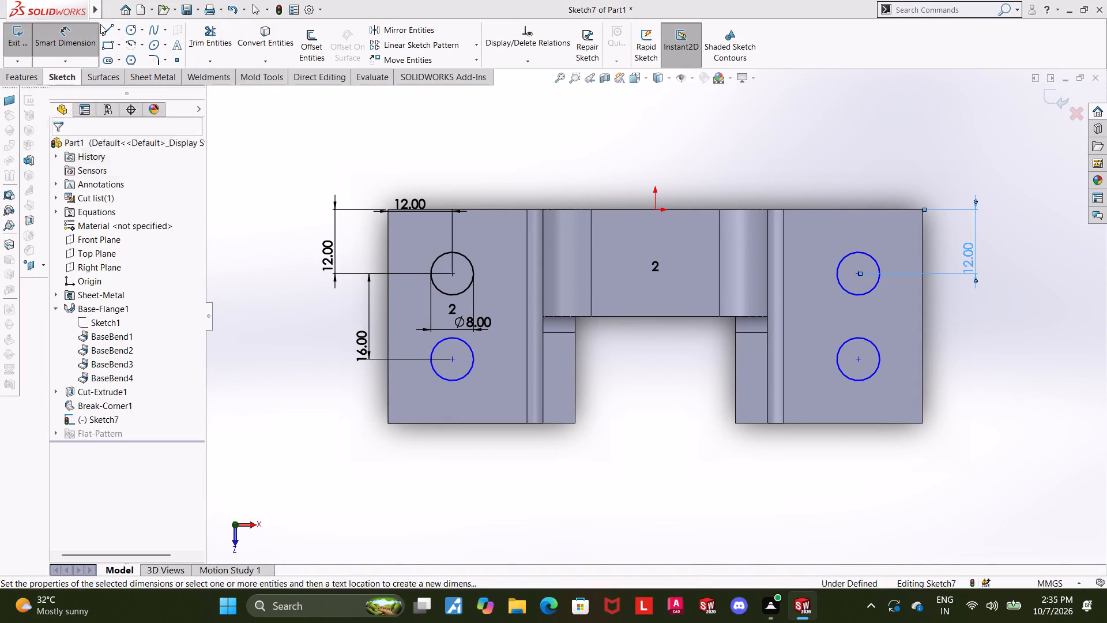
pyautogui.click(857, 276)
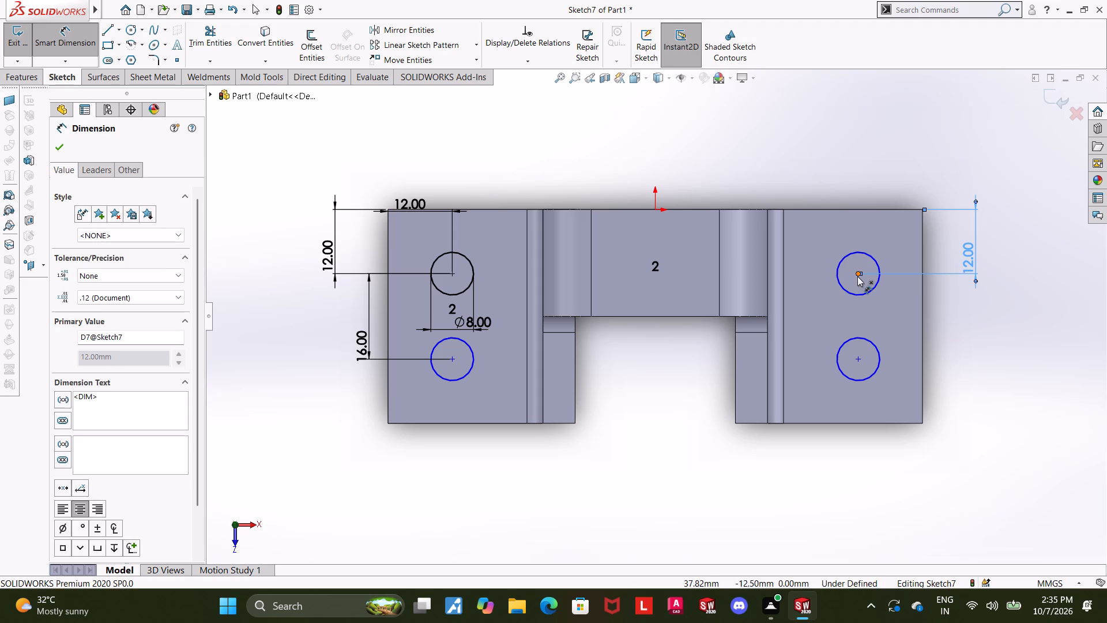
pyautogui.click(921, 291)
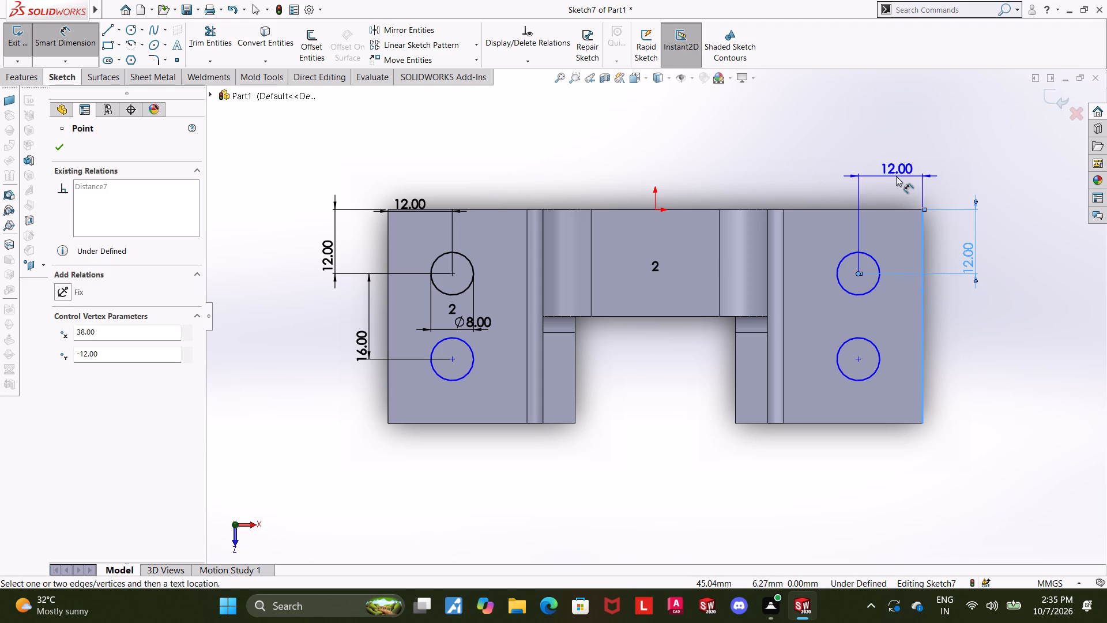
pyautogui.click(896, 177)
pyautogui.click(852, 159)
pyautogui.press('Escape')
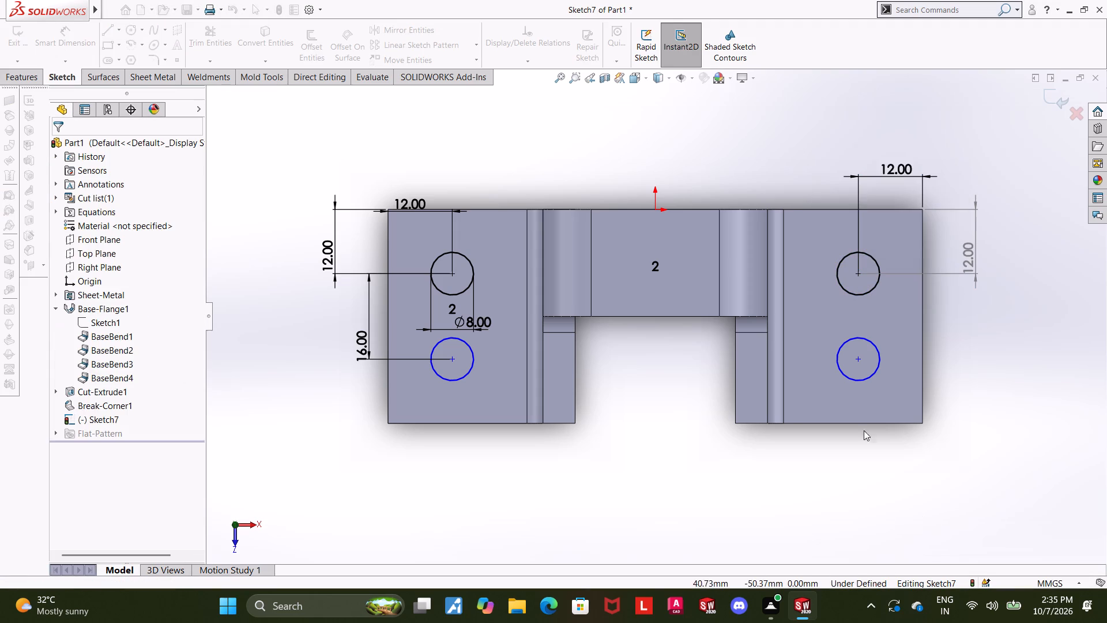
pyautogui.press('Escape')
# Add a vertical relation between the two circle centres on the right flange.
pyautogui.click(861, 361)
pyautogui.keyDown('ctrl'); pyautogui.click(860, 271); pyautogui.keyUp('ctrl')
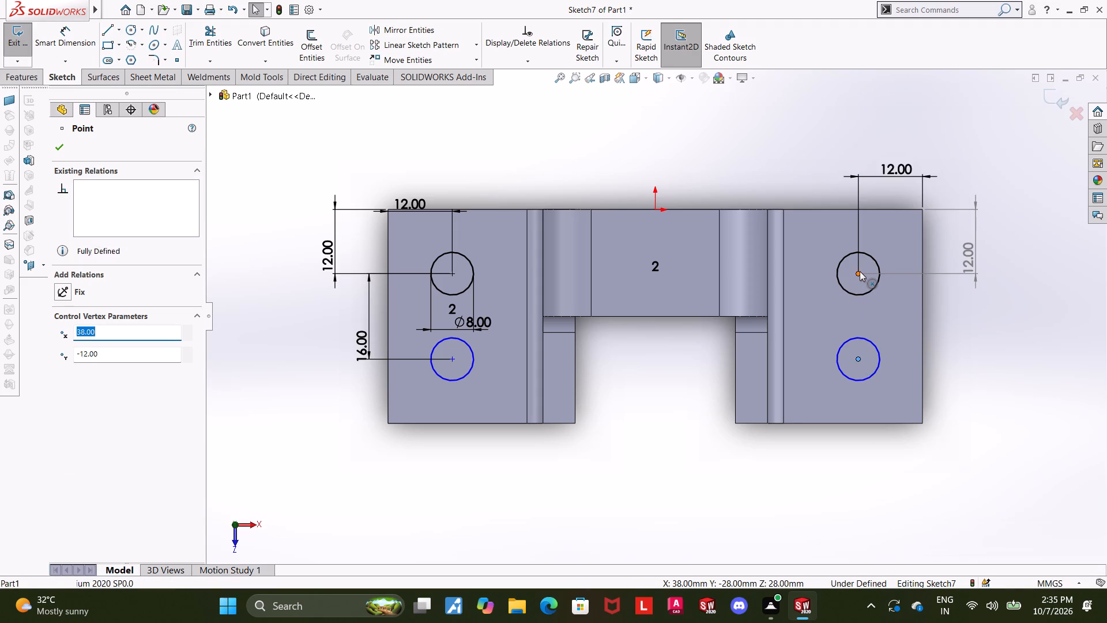
pyautogui.click(57, 363)
pyautogui.click(525, 498)
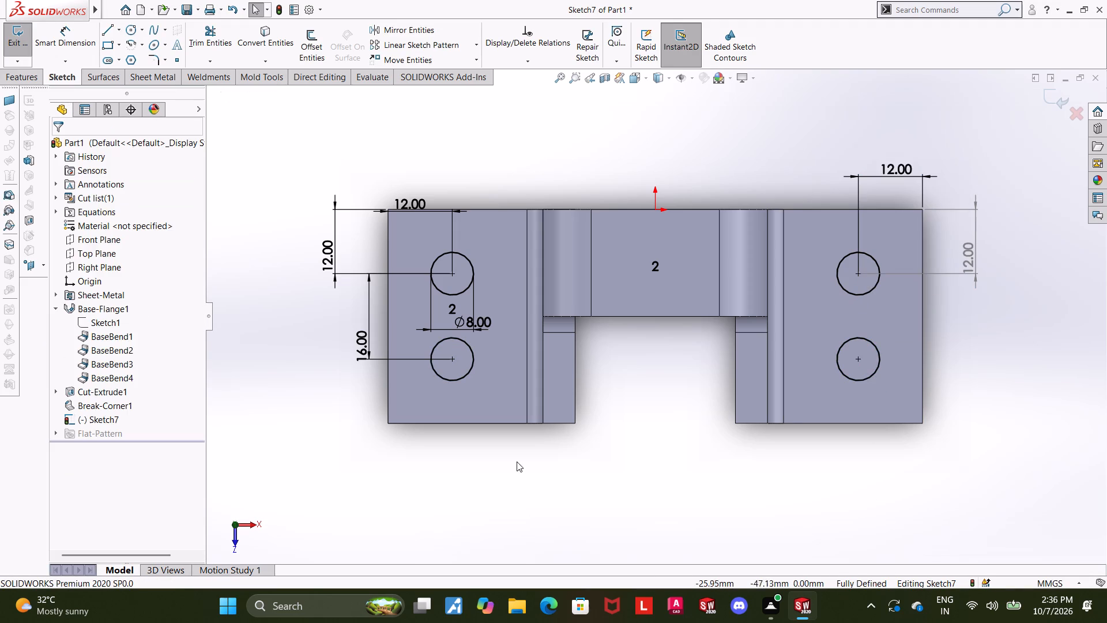
# Exit the hole sketch and cut its four circles through the flanges with an Extruded Cut linked to the sheet thickness.
pyautogui.press('Escape')
pyautogui.click(1050, 96)
pyautogui.scroll(3, 917, 411)
pyautogui.moveTo(913, 423); pyautogui.dragTo(909, 352, button='middle')
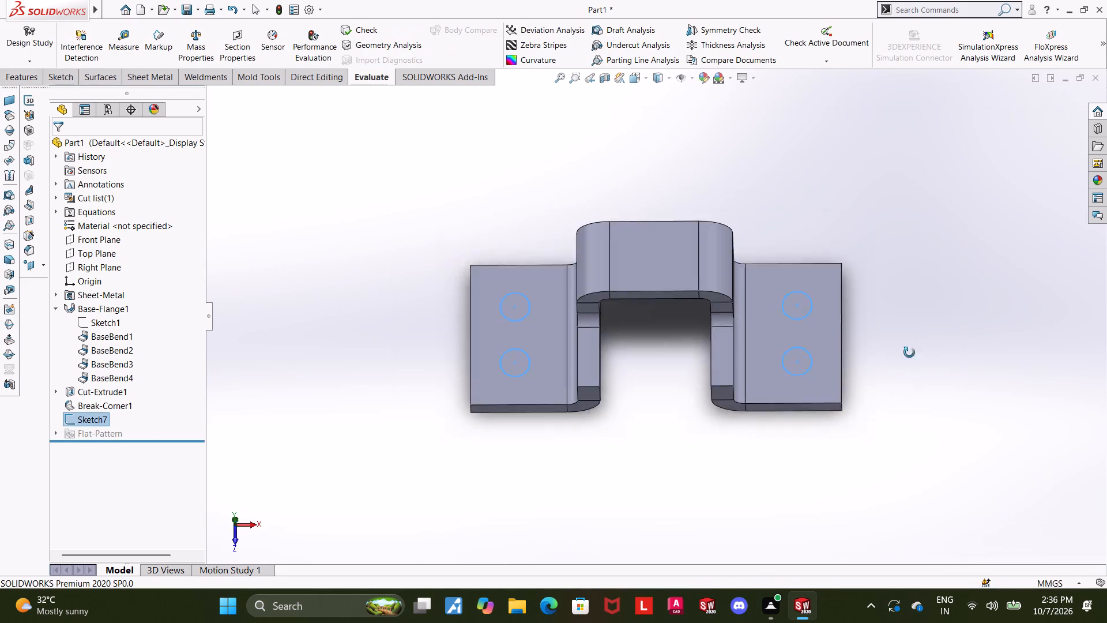
pyautogui.moveTo(909, 352); pyautogui.dragTo(901, 301, button='middle')
pyautogui.moveTo(590, 340); pyautogui.dragTo(643, 242, button='middle')
pyautogui.click(173, 76)
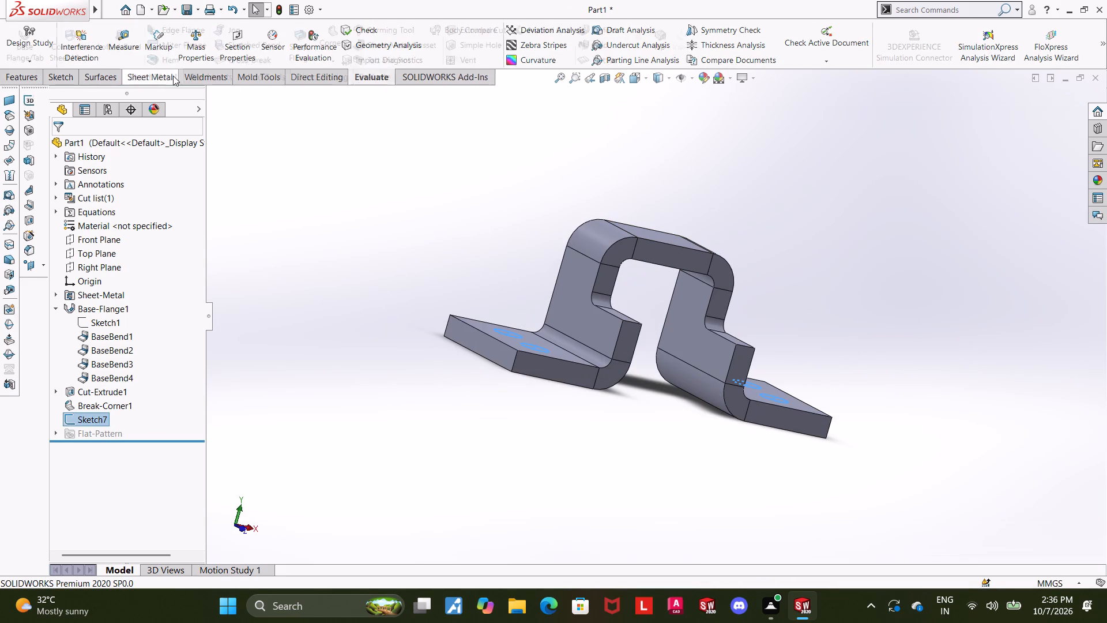
pyautogui.click(473, 28)
pyautogui.scroll(1, 422, 190)
pyautogui.moveTo(419, 188); pyautogui.dragTo(404, 150, button='middle')
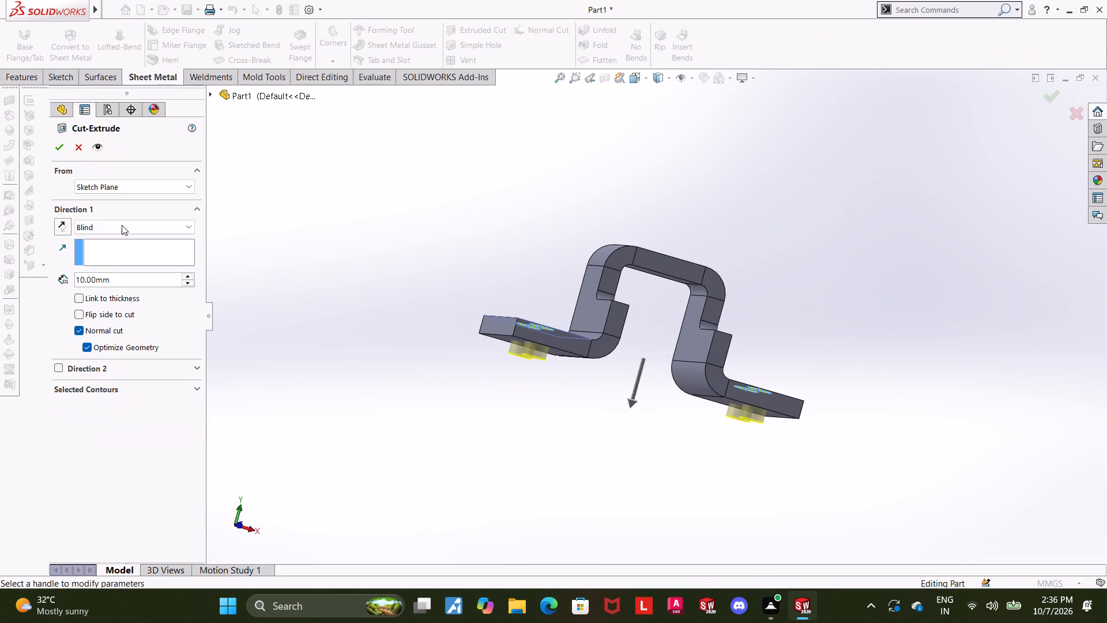
pyautogui.click(81, 298)
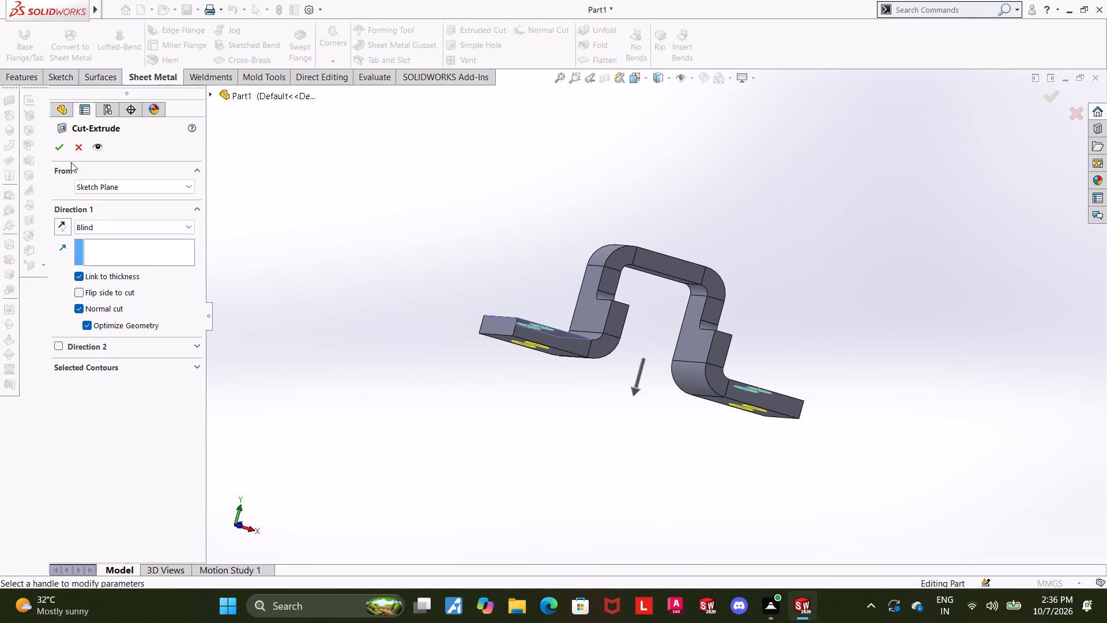
pyautogui.click(61, 147)
pyautogui.click(552, 281)
# Inspect the bracket from above, below and the sides, checking the flange holes, bends and notch.
pyautogui.moveTo(590, 197); pyautogui.dragTo(590, 318, button='middle')
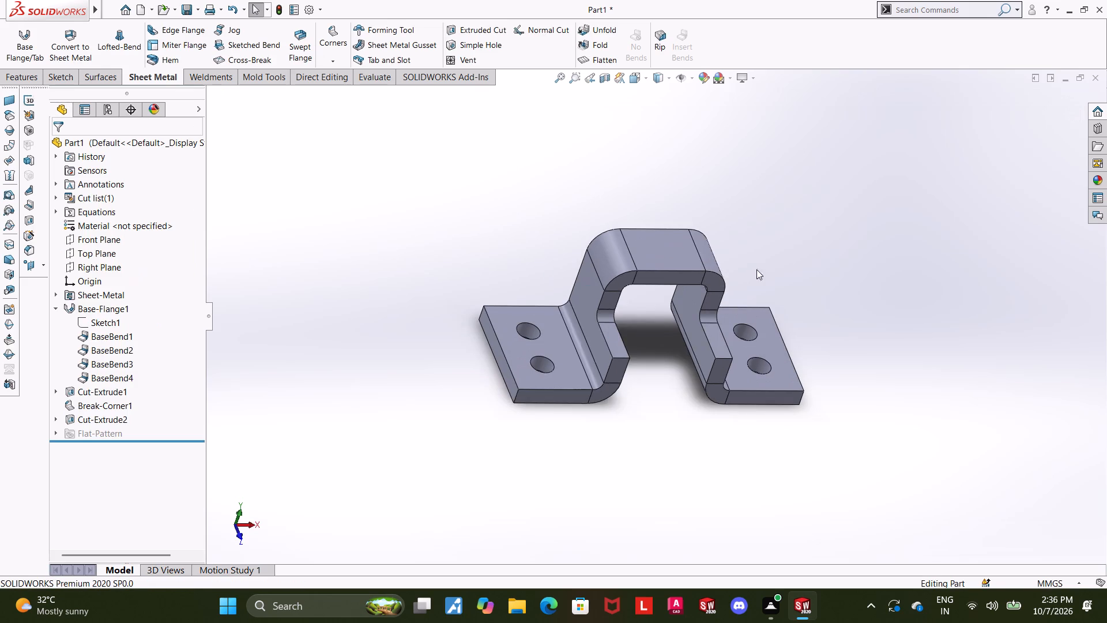
pyautogui.scroll(-1, 759, 279)
pyautogui.moveTo(807, 283); pyautogui.dragTo(799, 286, button='middle')
pyautogui.scroll(-1, 792, 308)
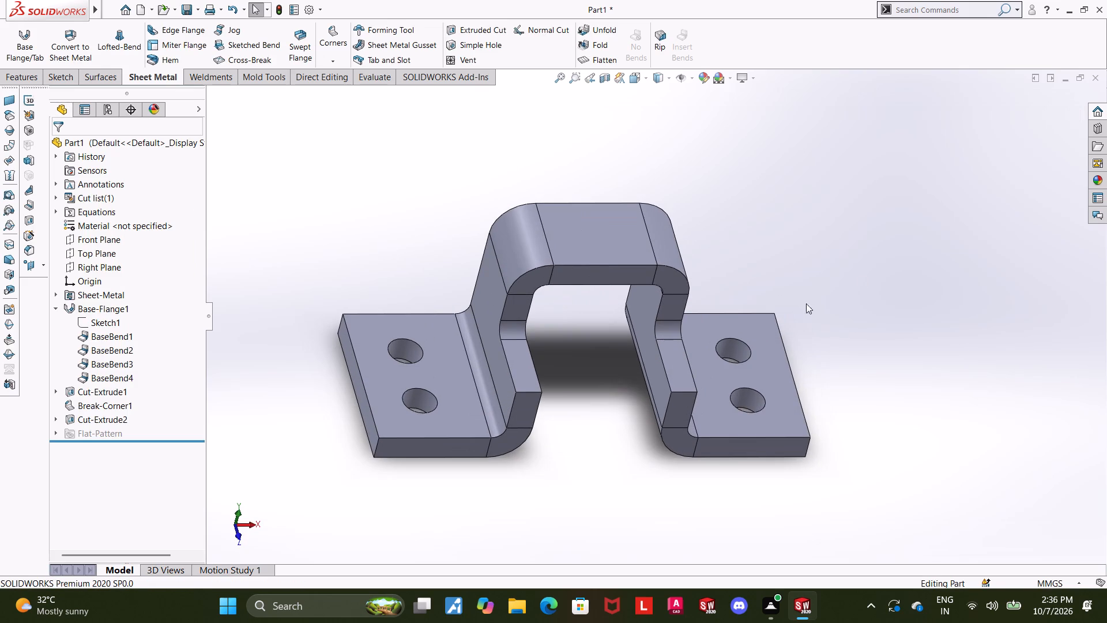
pyautogui.scroll(-1, 784, 317)
pyautogui.moveTo(701, 384); pyautogui.dragTo(718, 236, button='middle')
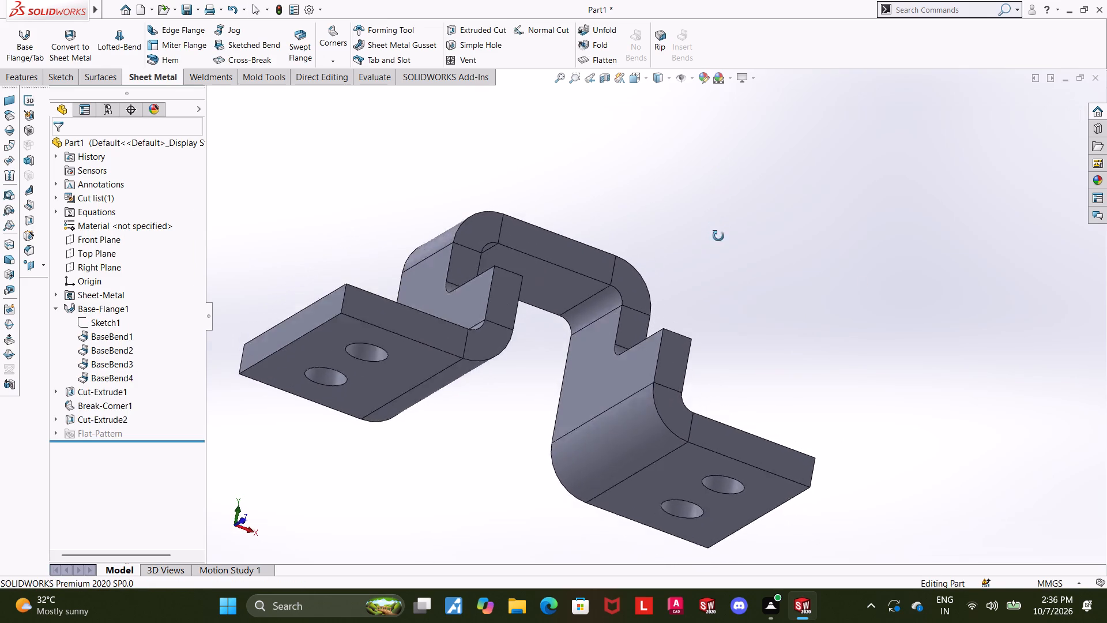
pyautogui.moveTo(718, 236); pyautogui.dragTo(708, 299, button='middle')
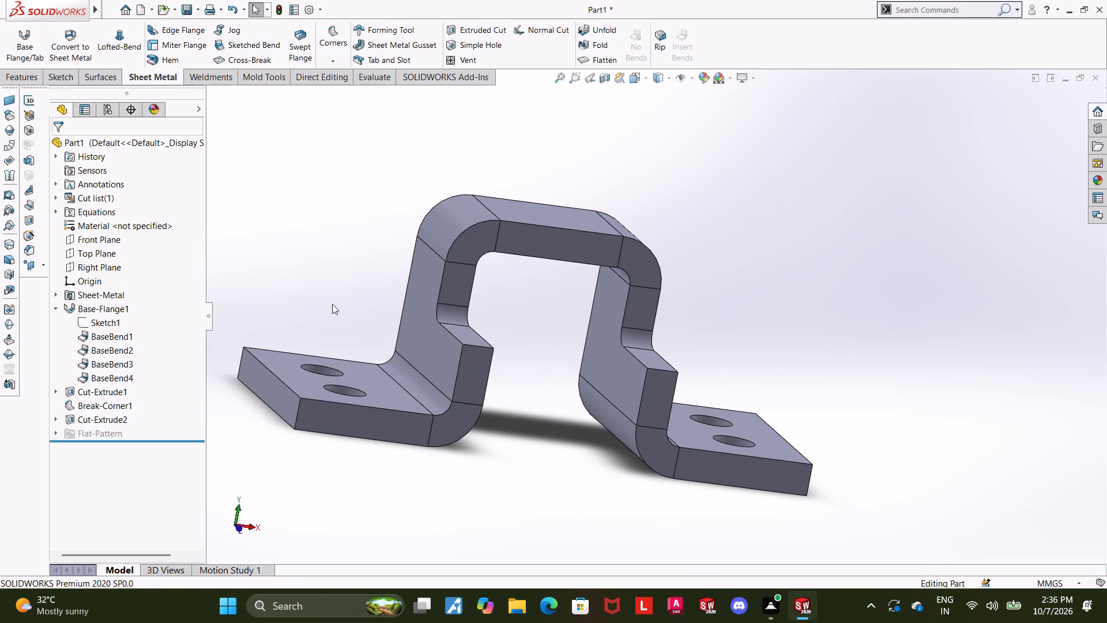
pyautogui.moveTo(506, 289); pyautogui.dragTo(517, 307, button='middle')
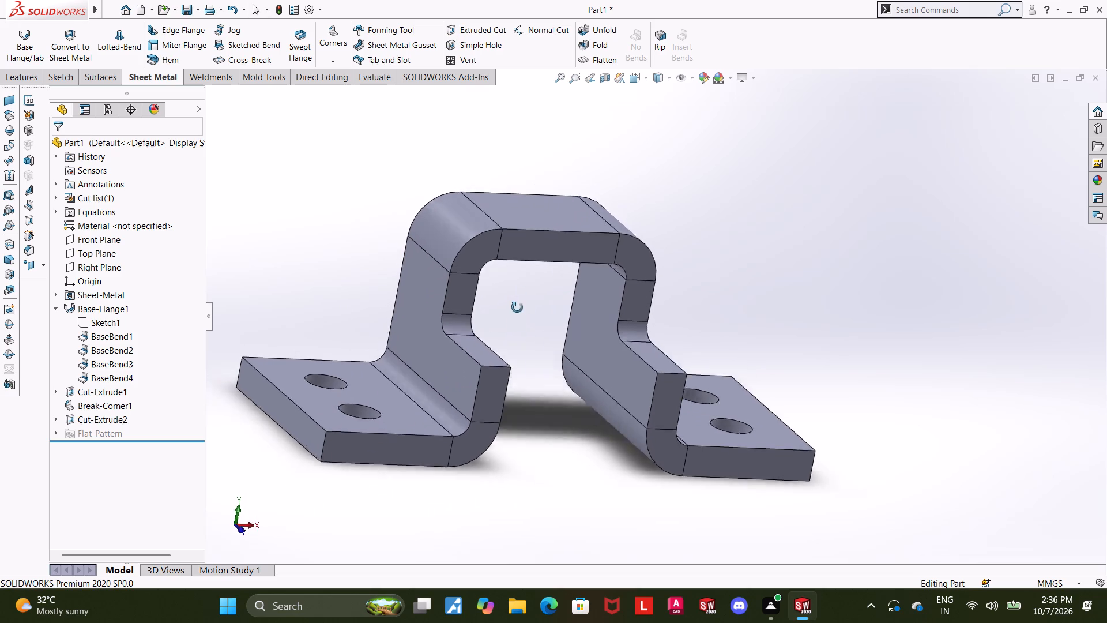
pyautogui.moveTo(517, 307); pyautogui.dragTo(536, 326, button='middle')
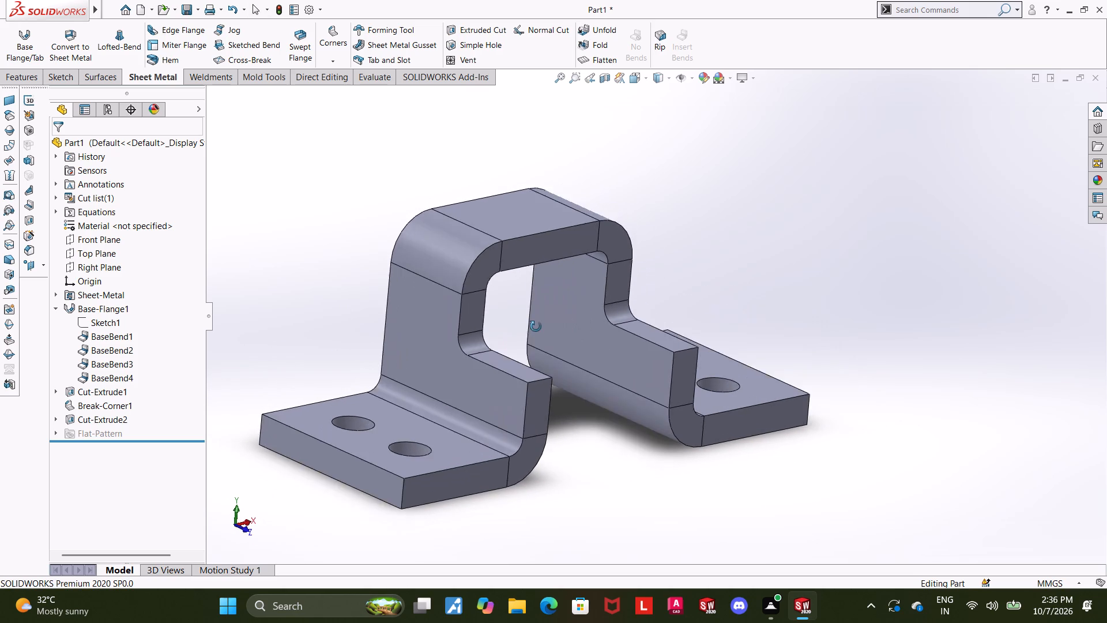
pyautogui.moveTo(536, 326); pyautogui.dragTo(514, 333, button='middle')
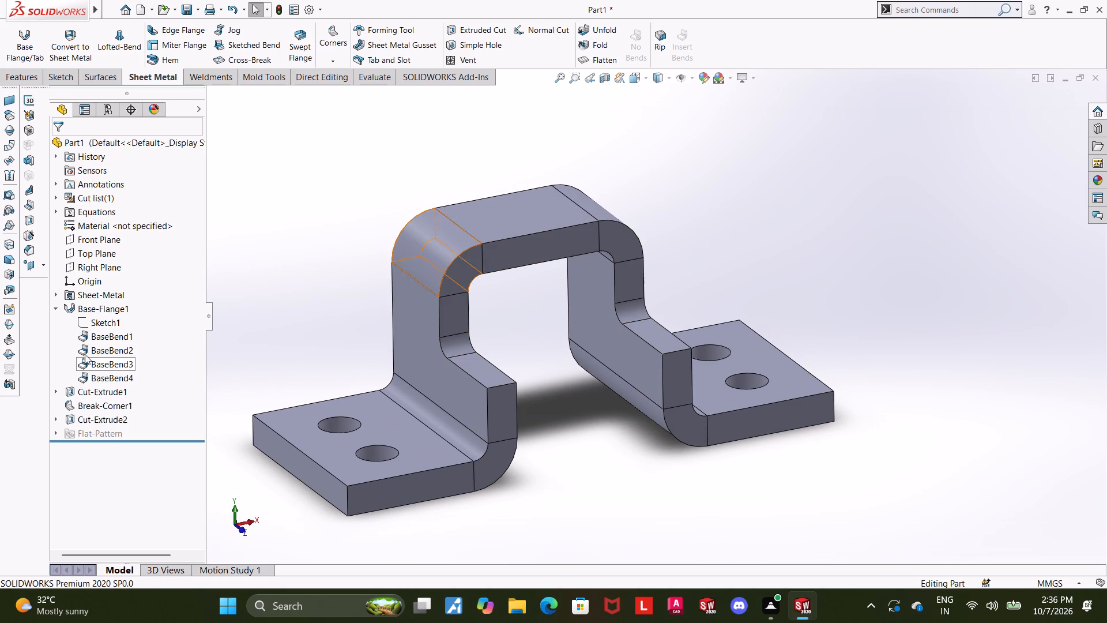
# Open the base flange feature's definition to review its depth and sheet metal parameters, and close it without changes.
pyautogui.click(79, 309)
pyautogui.click(88, 282)
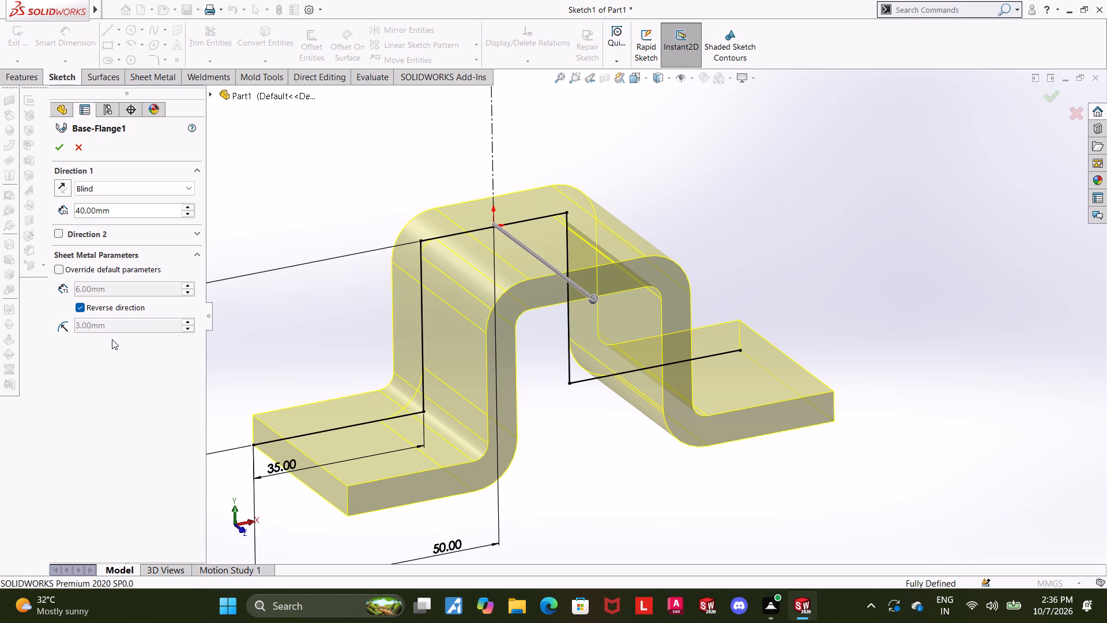
pyautogui.press('Escape')
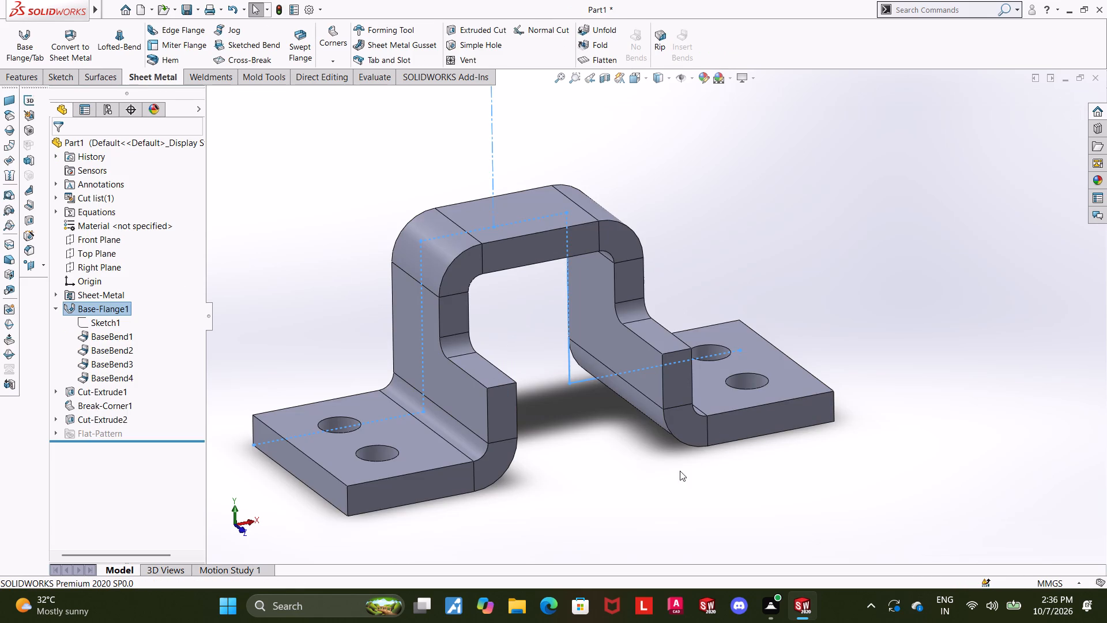
# Show the whole bracket in the standard isometric view with nothing selected.
pyautogui.scroll(2, 566, 485)
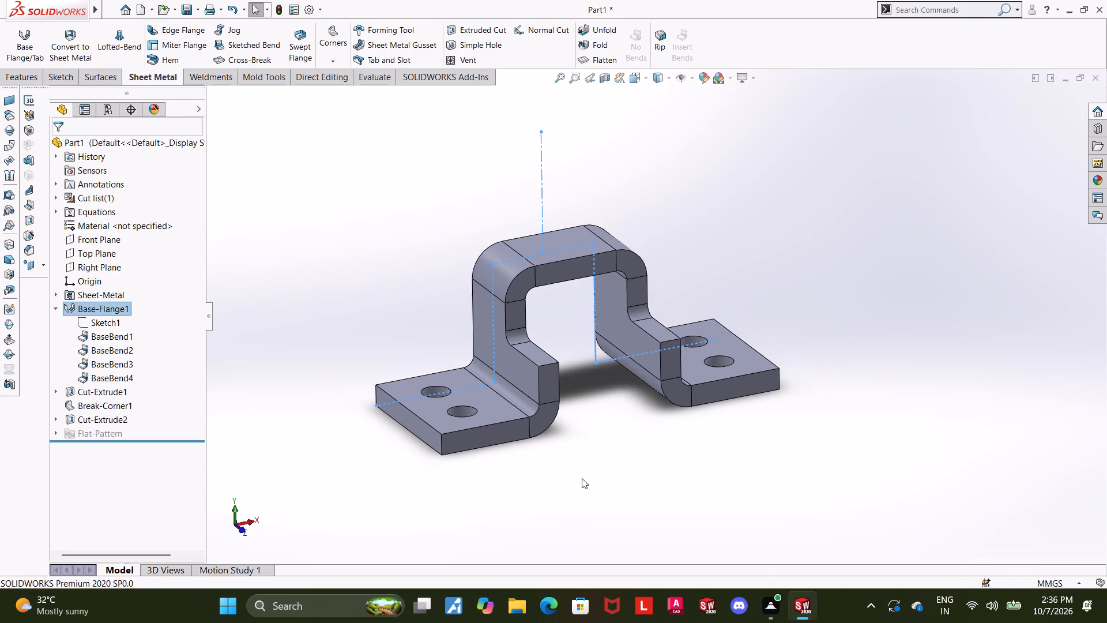
pyautogui.moveTo(589, 449); pyautogui.dragTo(561, 425, button='middle')
pyautogui.moveTo(579, 382); pyautogui.dragTo(589, 384, button='middle')
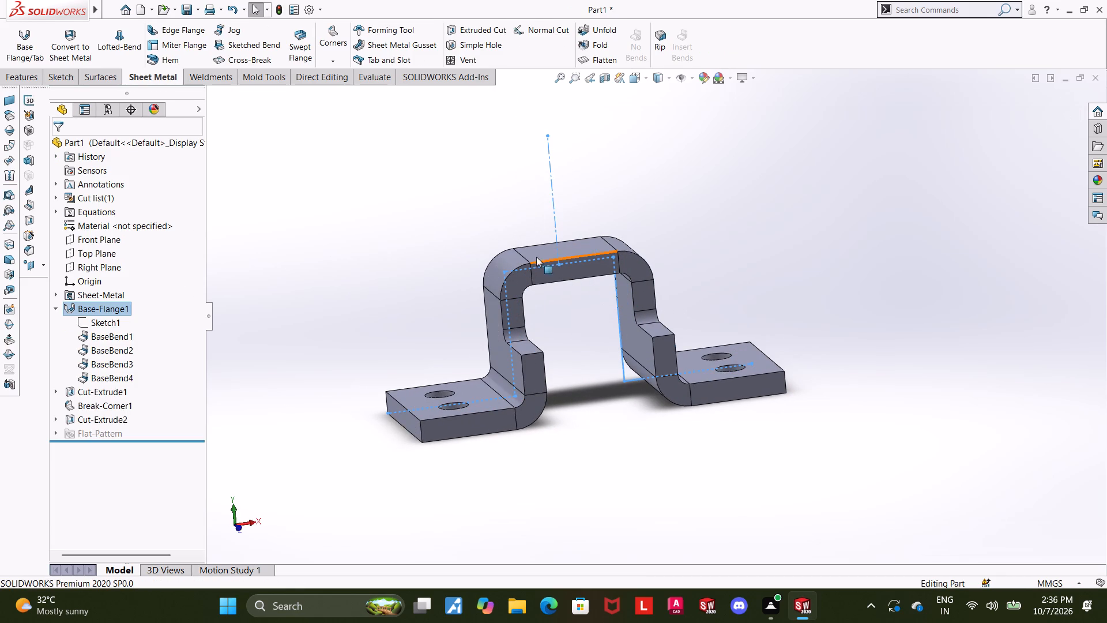
pyautogui.click(629, 72)
pyautogui.click(587, 403)
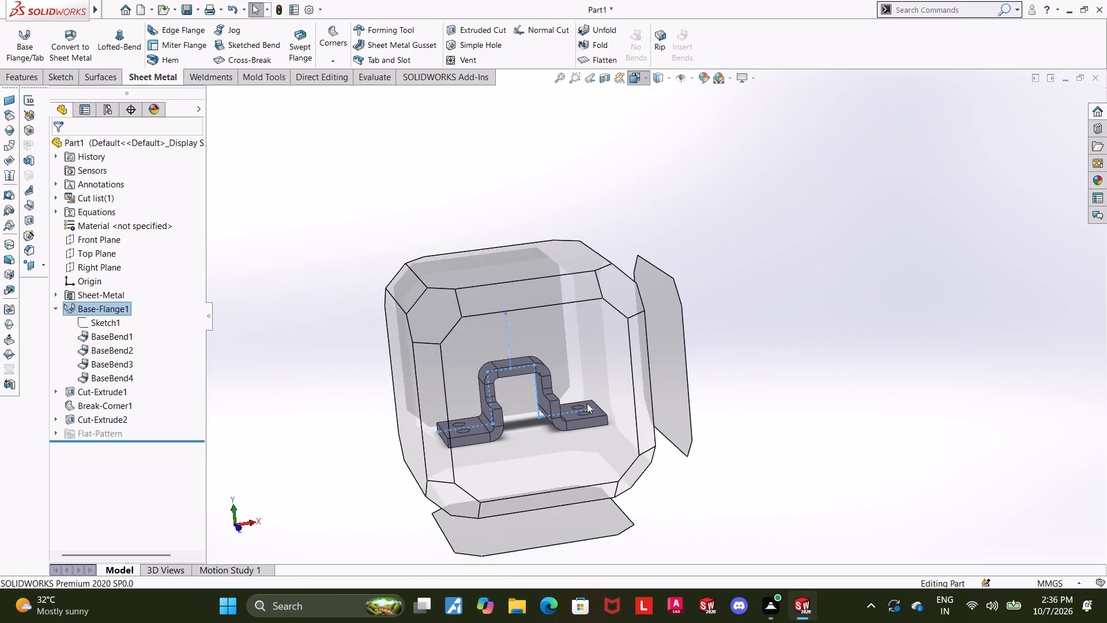
pyautogui.hotkey('ctrl', '7')
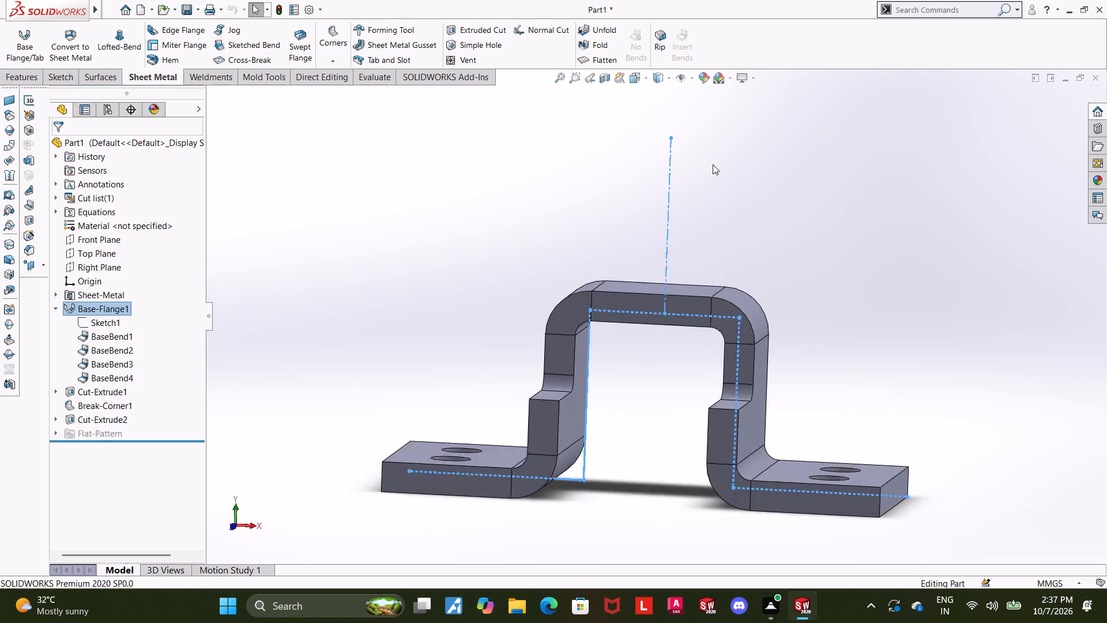
pyautogui.click(804, 160)
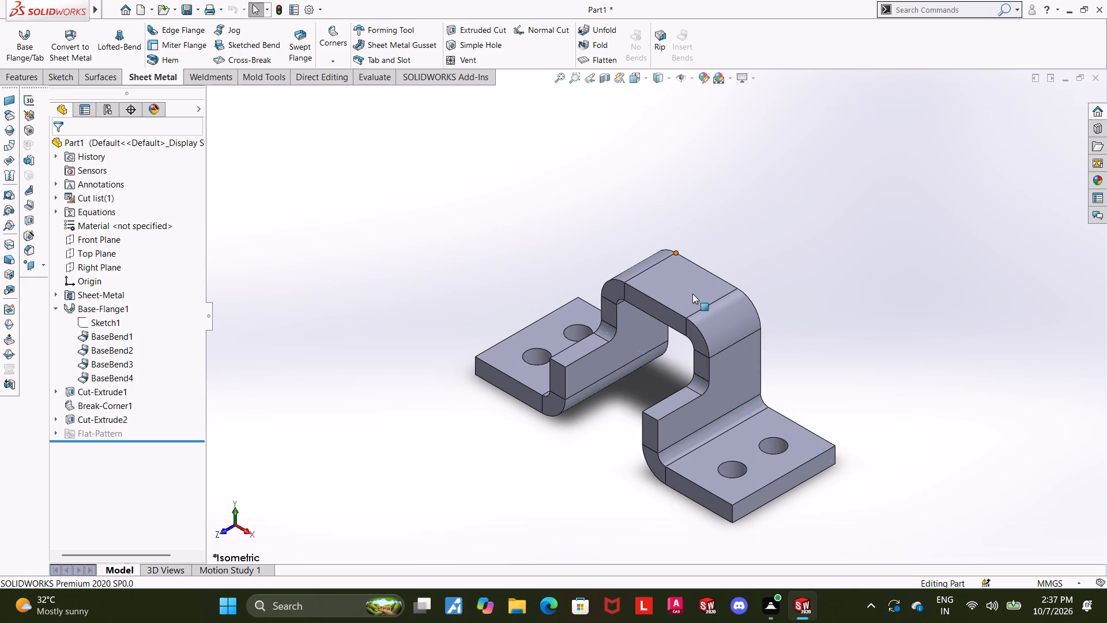
pyautogui.scroll(3, 773, 401)
pyautogui.scroll(-2, 719, 400)
pyautogui.scroll(-2, 658, 320)
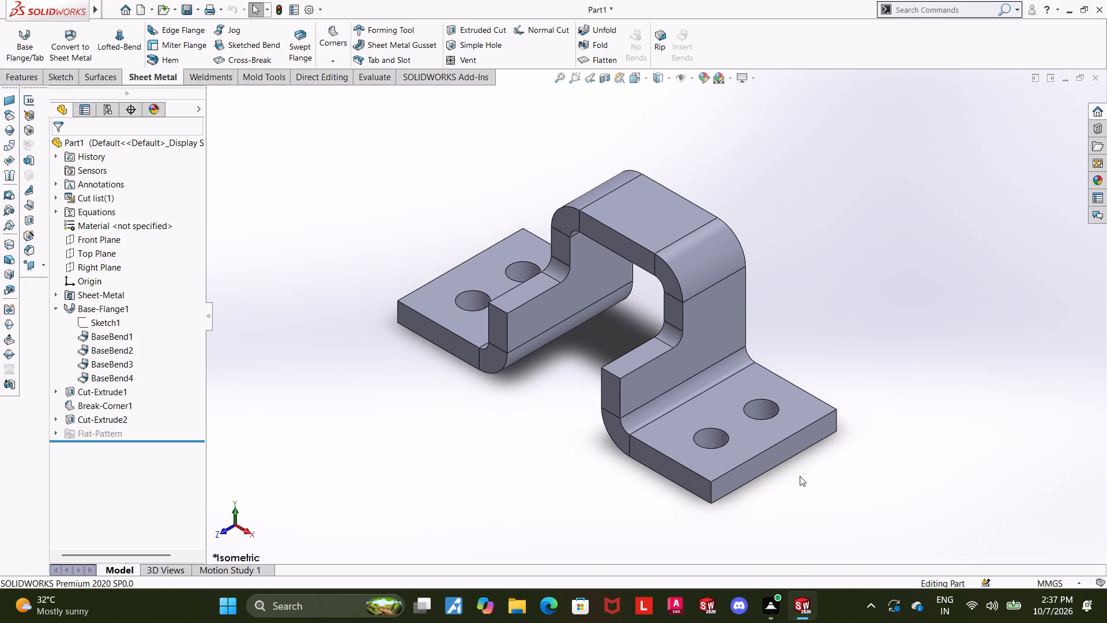
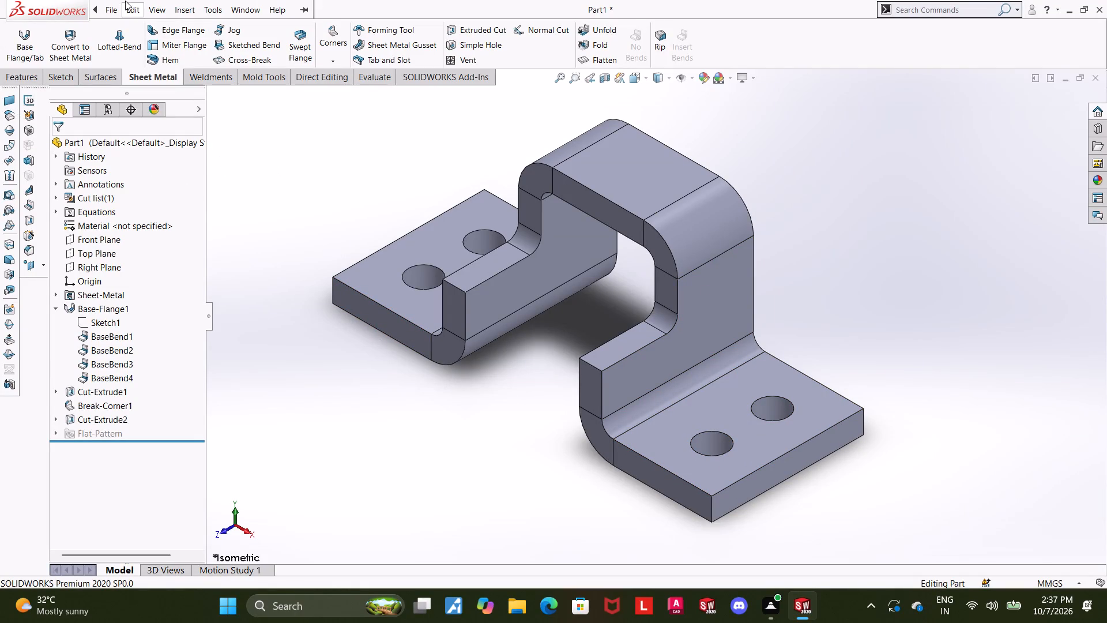
# Save the part in the Downloads folder as "sheet metal offset hat bracket" in SOLIDWORKS Part format.
pyautogui.click(149, 151)
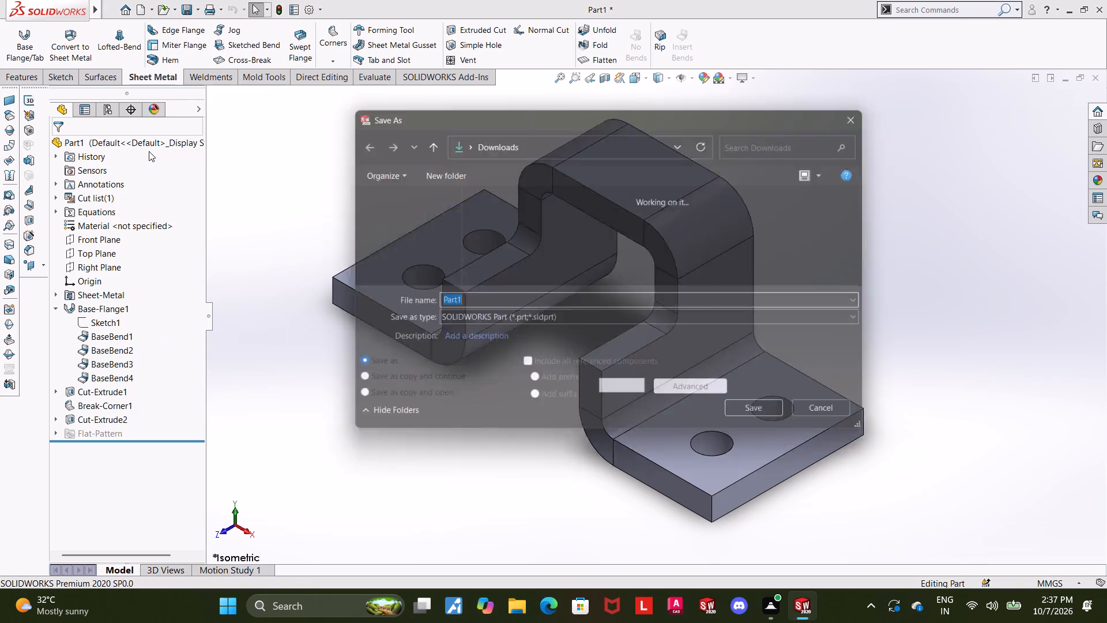
pyautogui.write('sheet metal')
pyautogui.press('space')
pyautogui.write('offset hat bracket')
pyautogui.press('space')
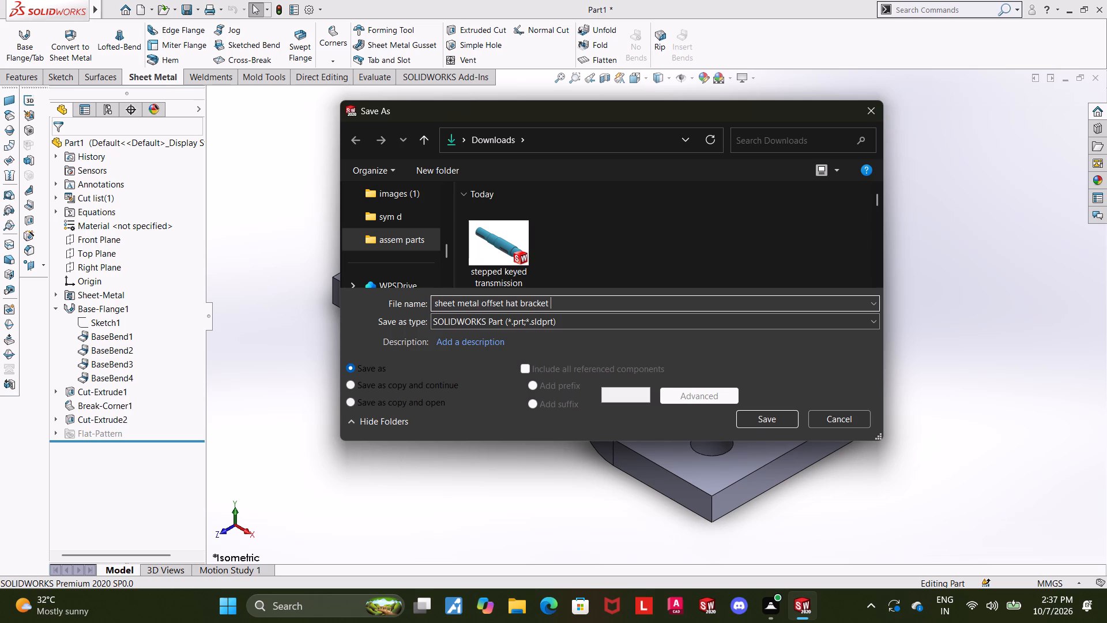
pyautogui.click(788, 419)
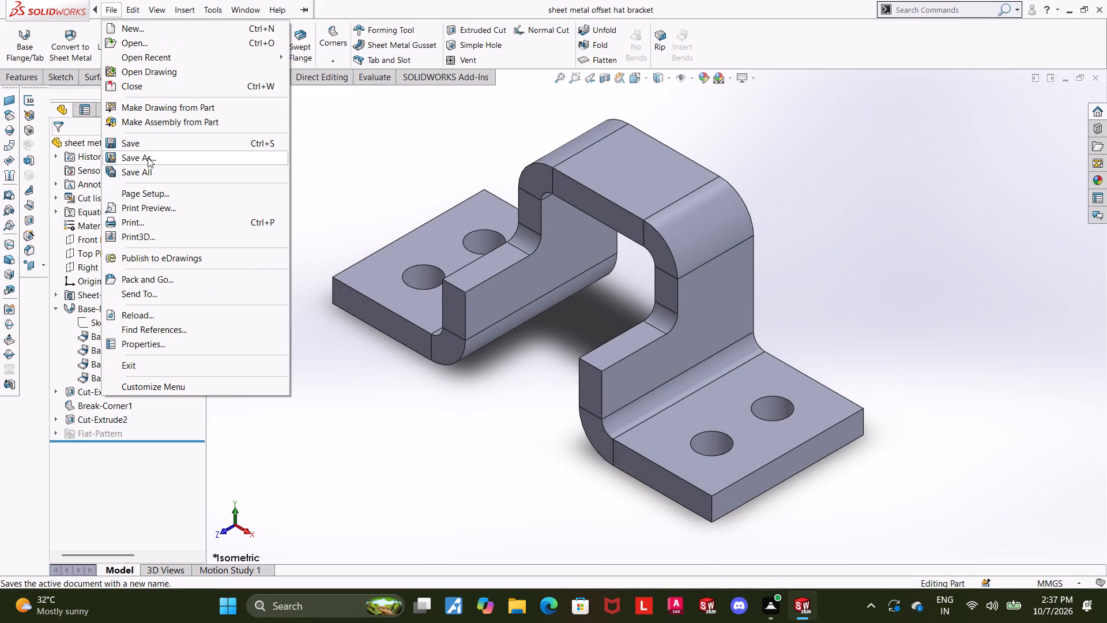
# Save a copy of the bracket in Adobe Portable Document Format (*.pdf), keeping the part's file name.
pyautogui.click(146, 163)
pyautogui.click(466, 328)
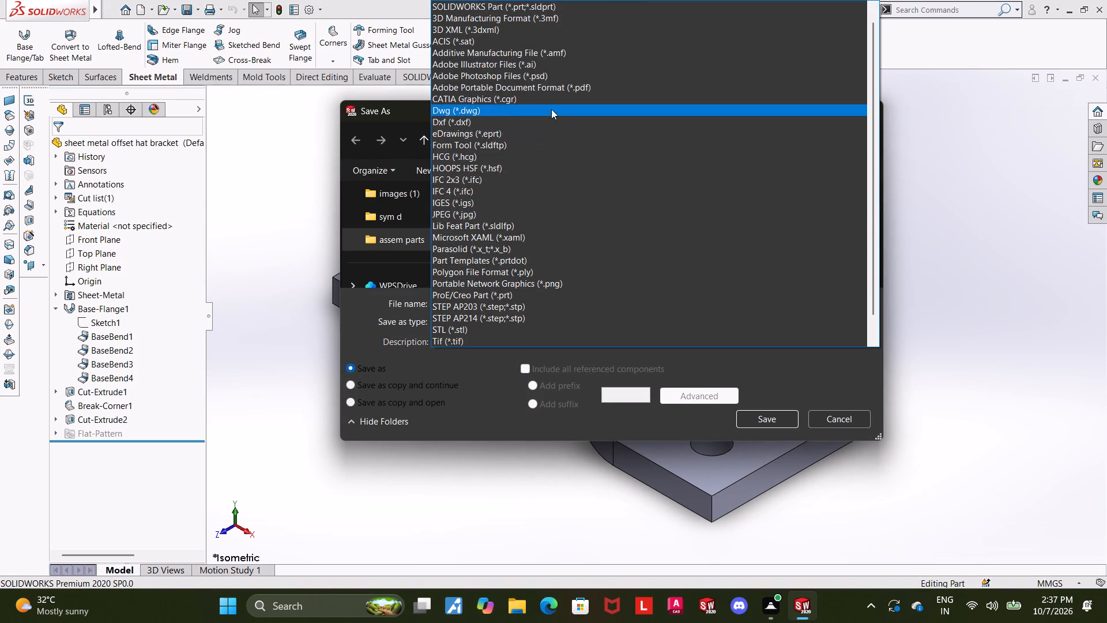
pyautogui.click(559, 80)
pyautogui.click(515, 362)
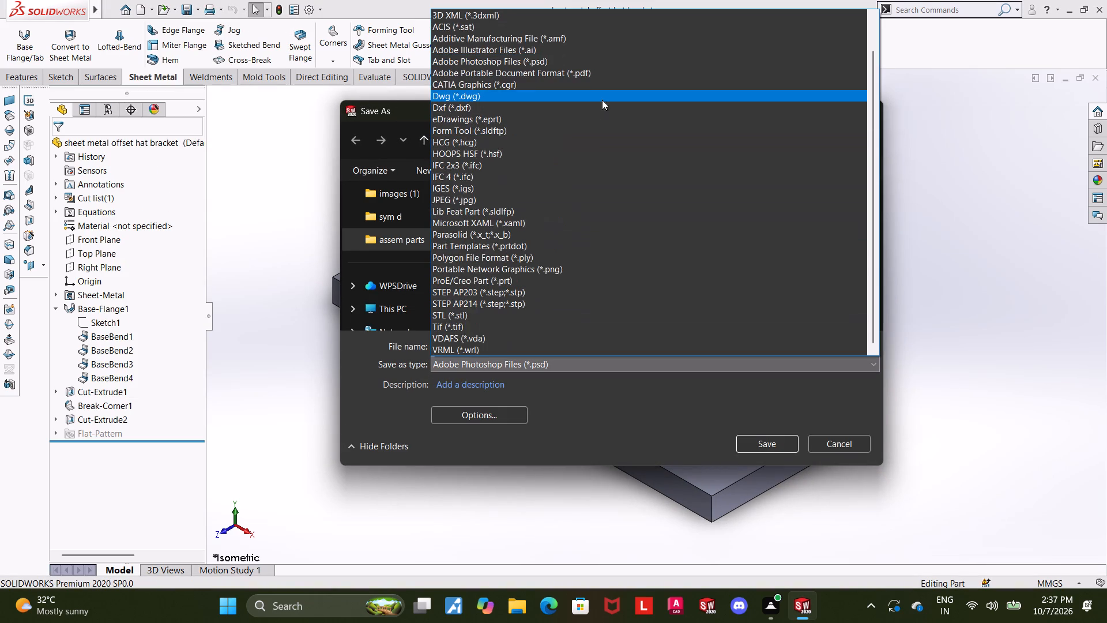
pyautogui.click(593, 76)
pyautogui.click(761, 446)
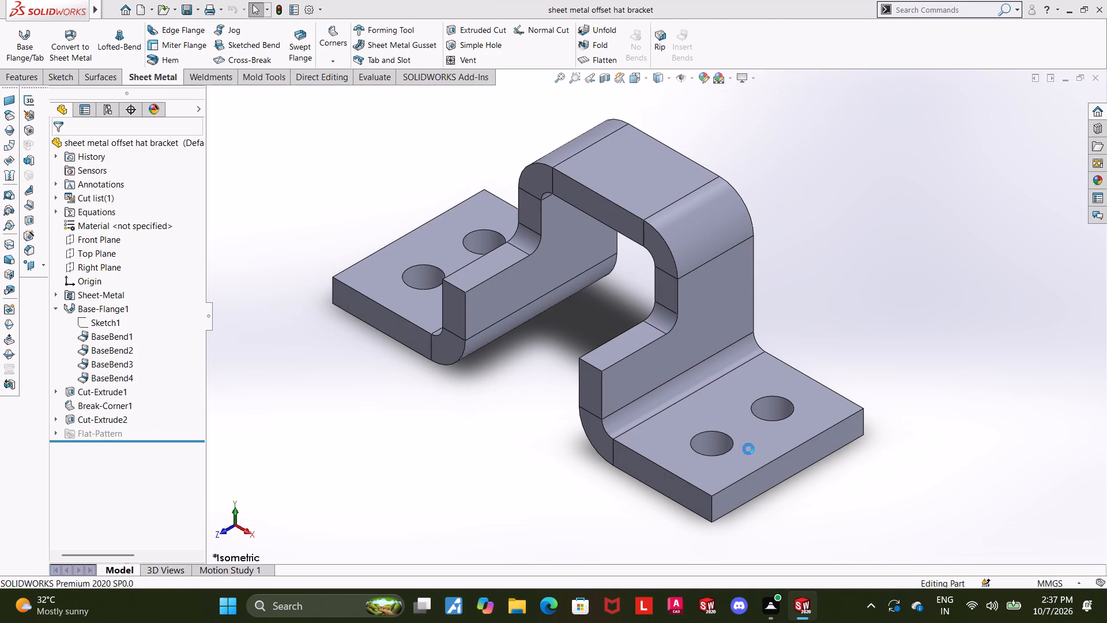